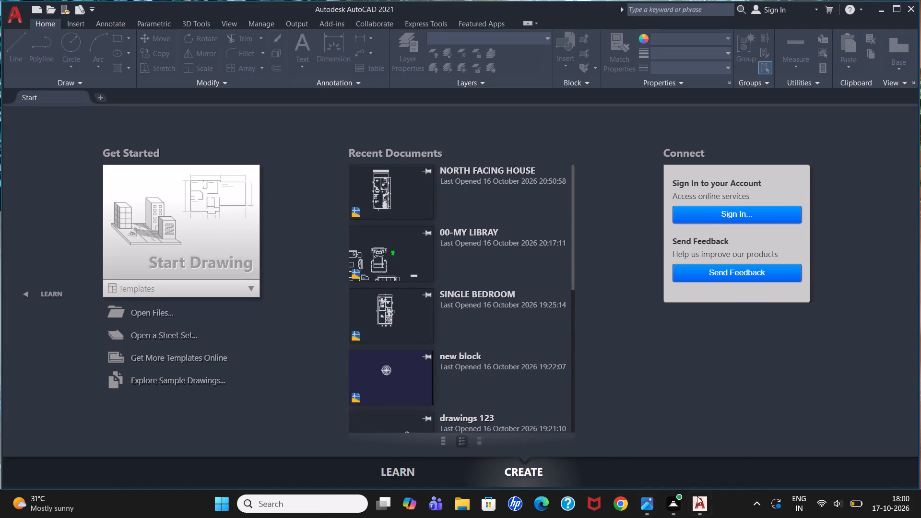
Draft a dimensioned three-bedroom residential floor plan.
Examine the dimensioned floor plan image in Photos, and return to AutoCAD.
click(582, 472)
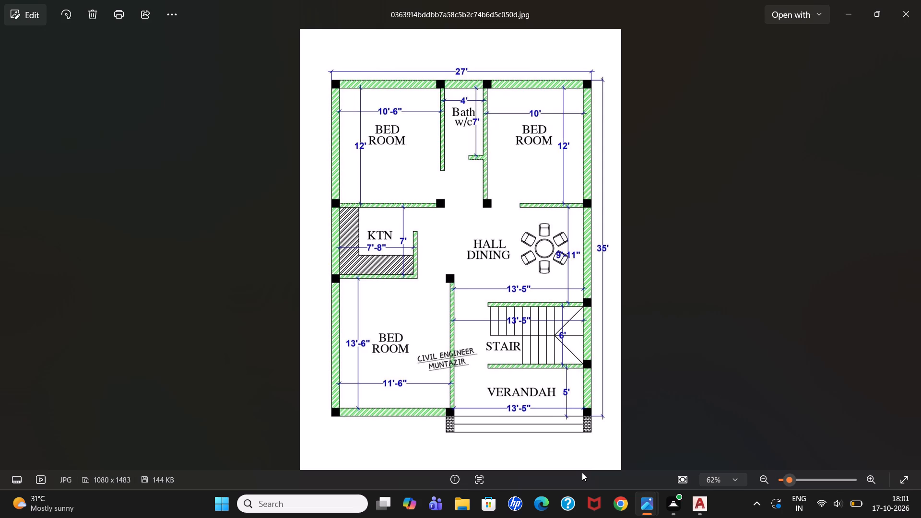
click(839, 12)
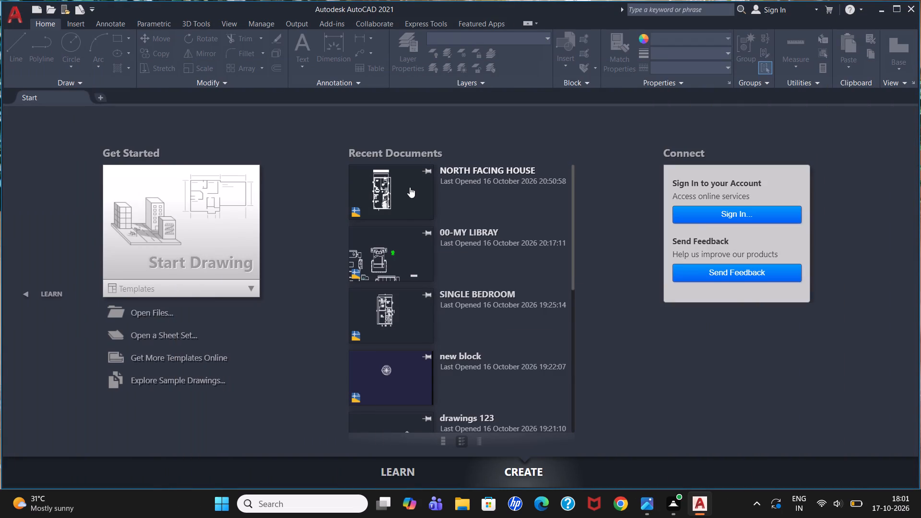
Open the recent drawing NORTH FACING HOUSE.
click(387, 190)
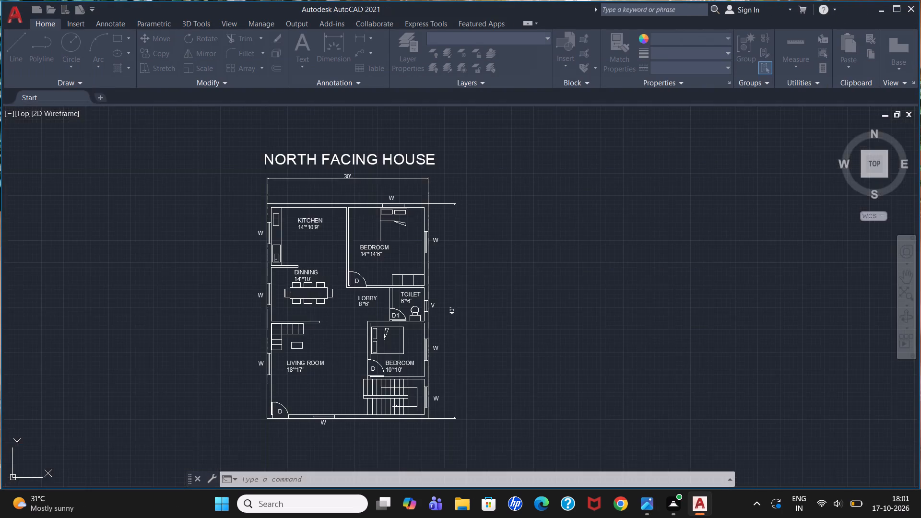
Create a new blank drawing.
click(202, 96)
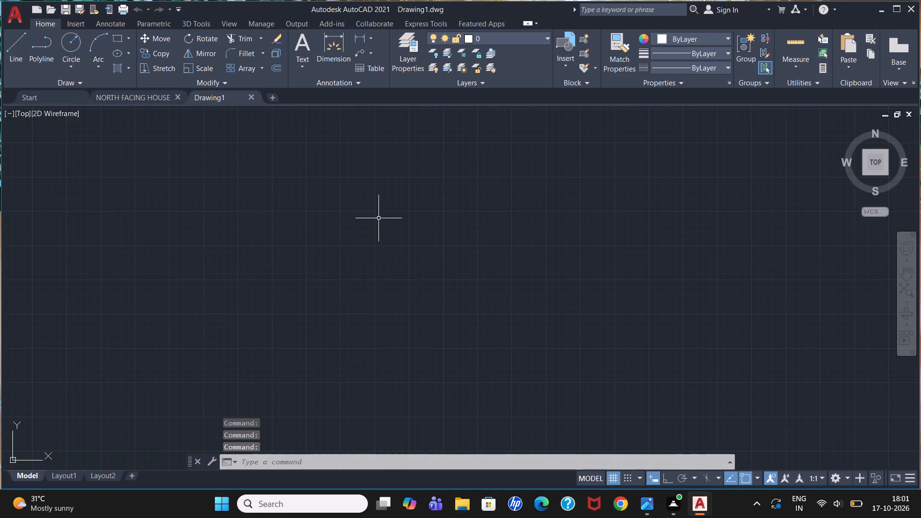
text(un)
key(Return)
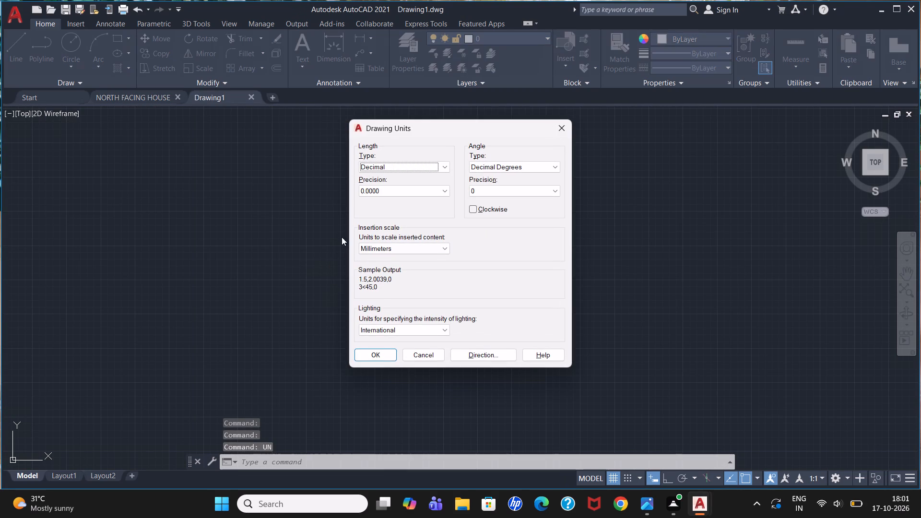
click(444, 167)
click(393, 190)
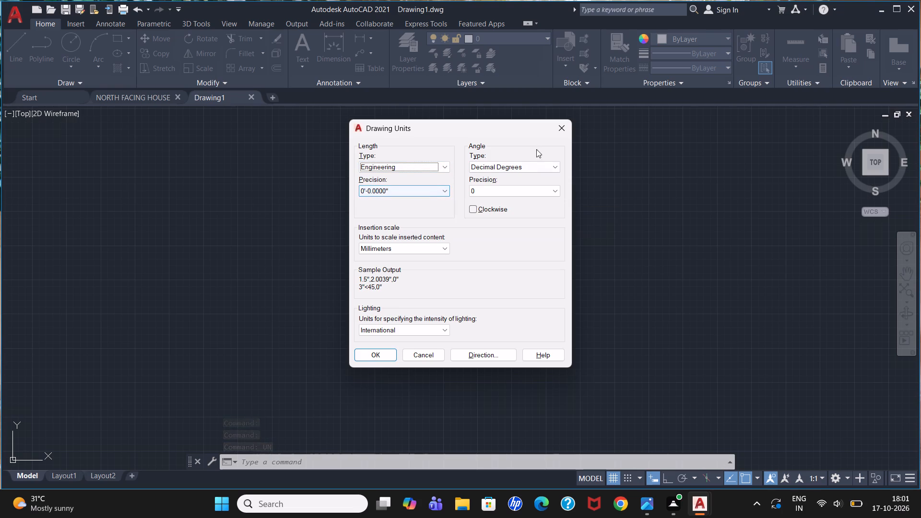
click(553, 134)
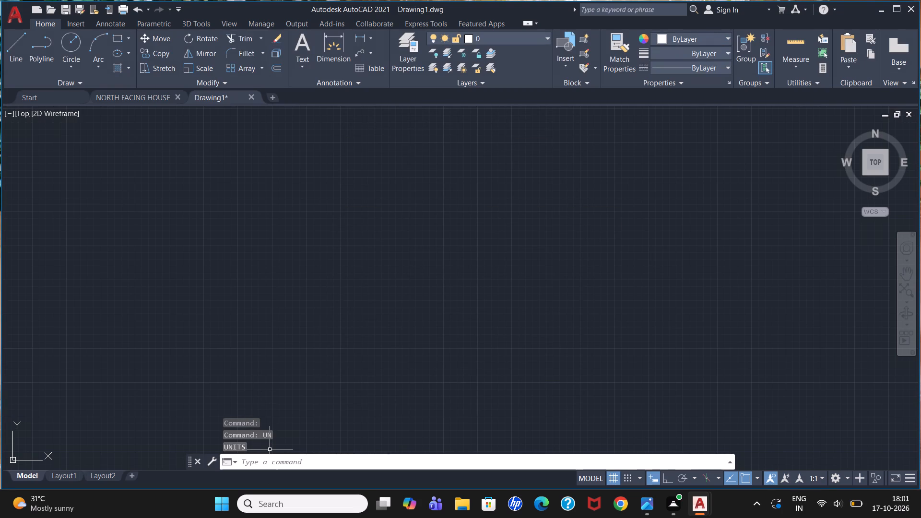
Turn on command log recording with LOGFILEON.
click(278, 463)
text(logfilr)
key(BackSpace)
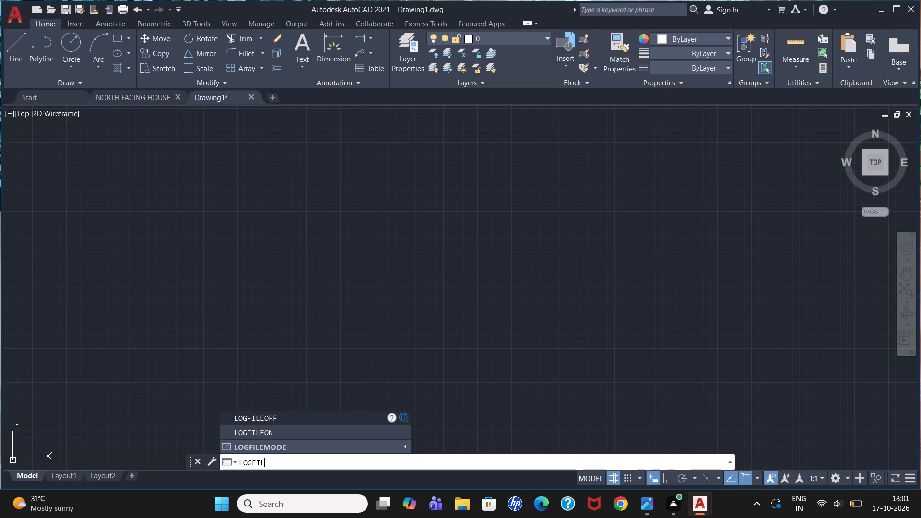
text(eon)
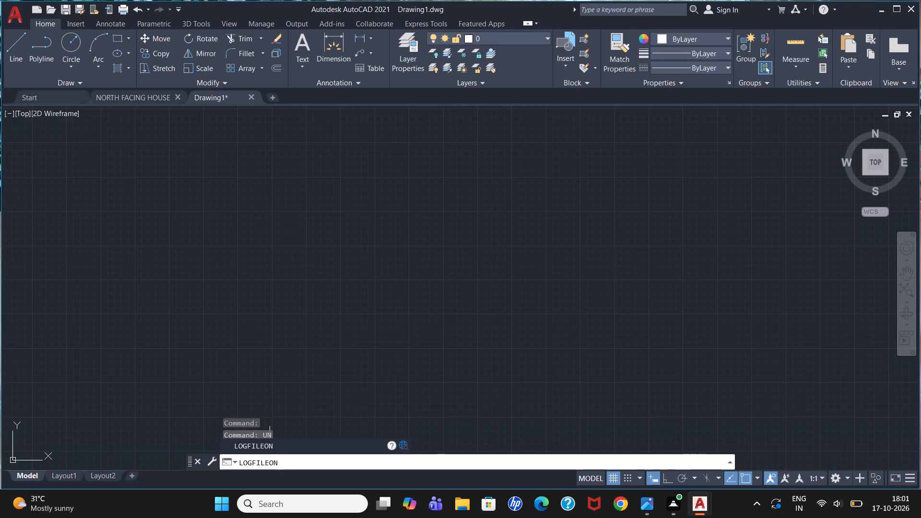
key(Return)
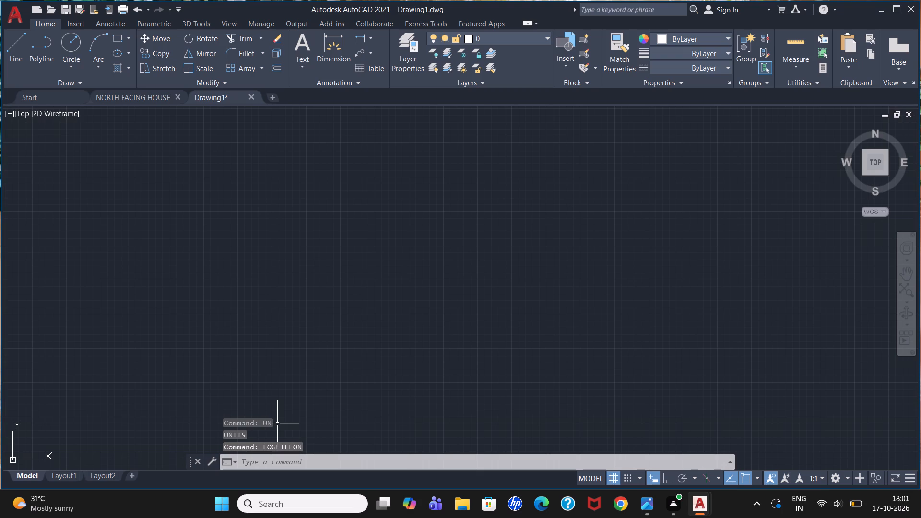
Configure the drawing units to Engineering length with 0'-0.00" precision and inches as the insertion scale.
text(un)
key(Return)
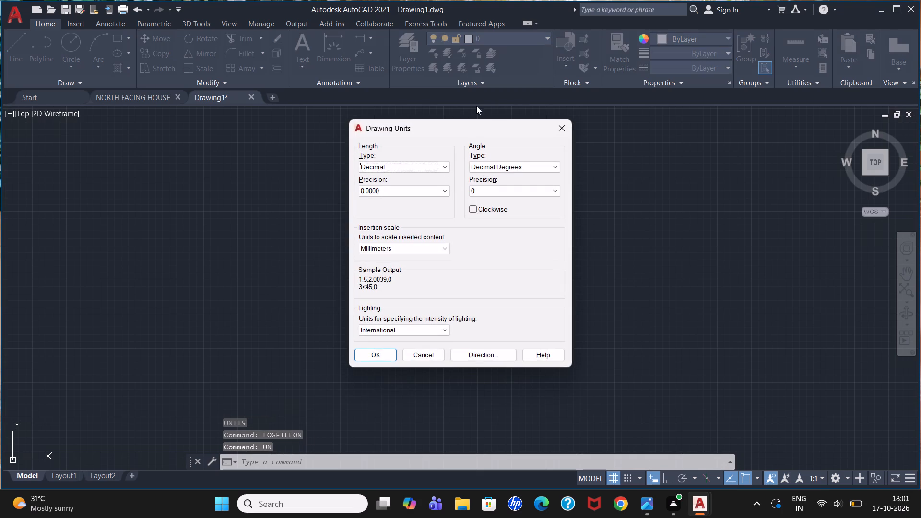
click(448, 172)
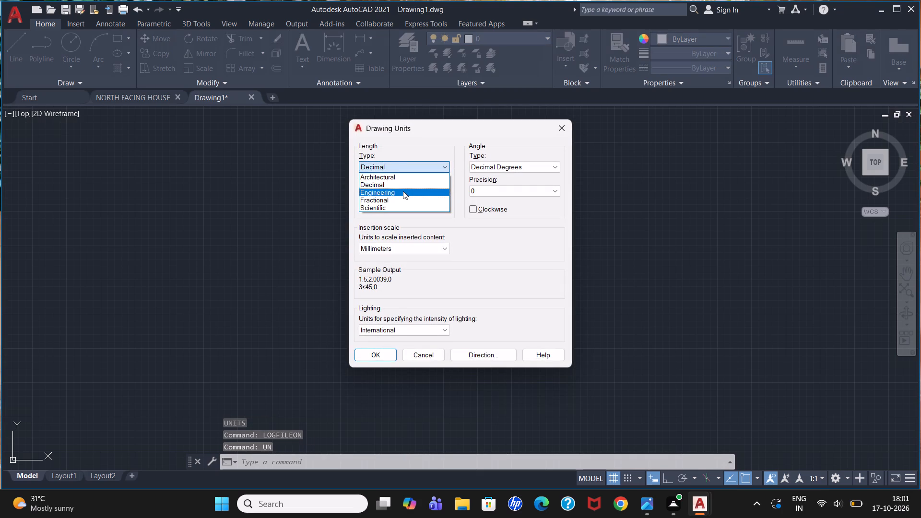
click(403, 192)
click(403, 192)
click(401, 219)
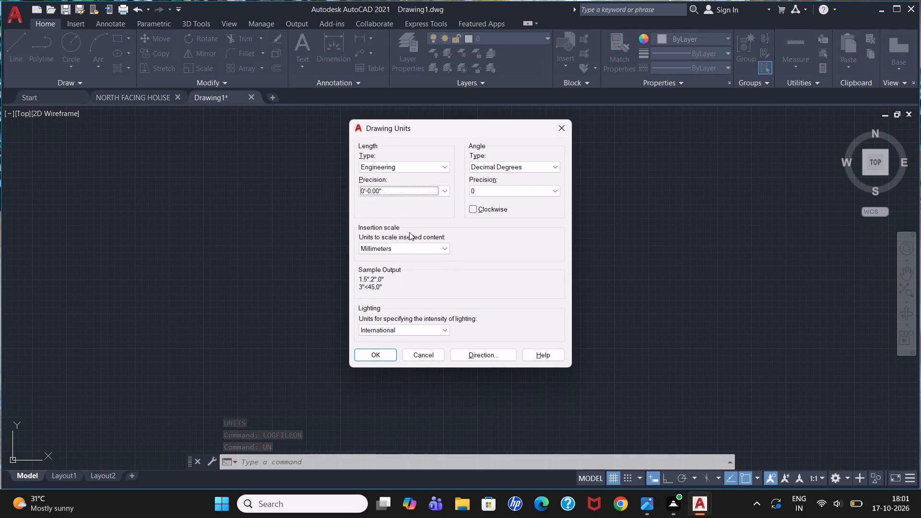
click(406, 247)
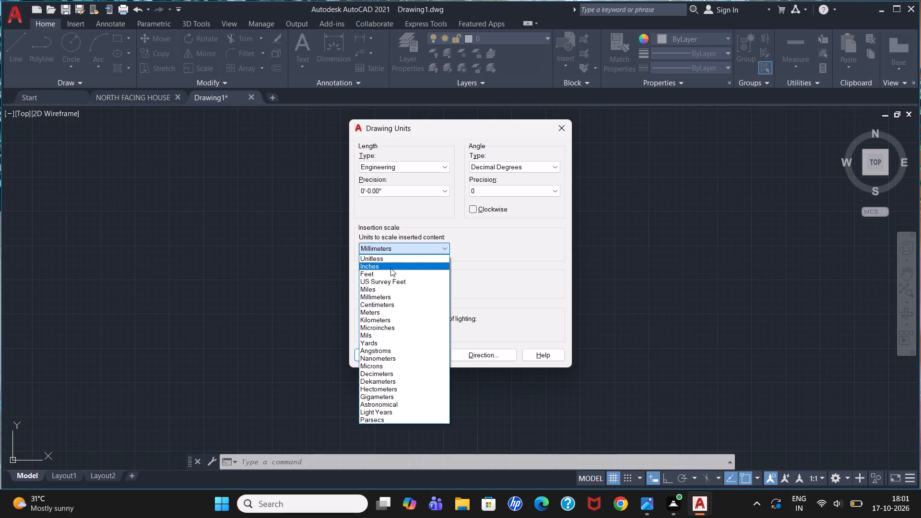
click(390, 268)
click(381, 353)
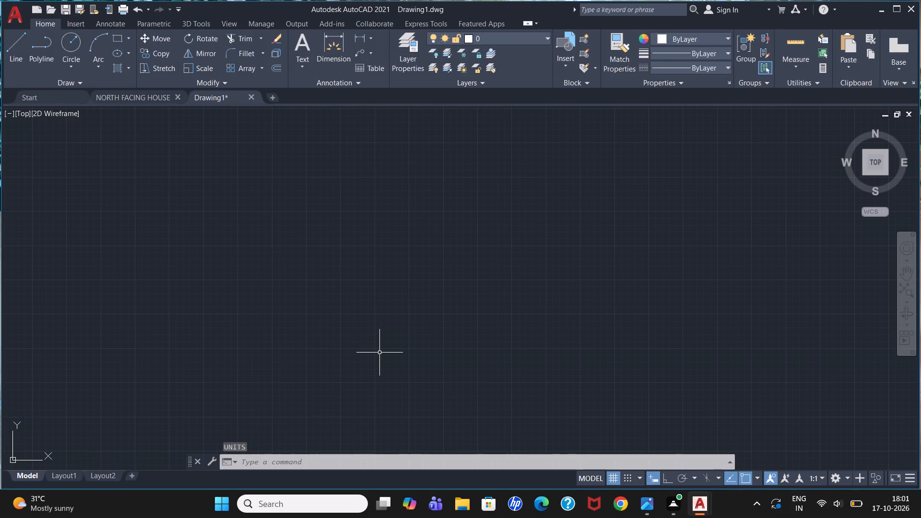
Set the model space limits with the default lower-left corner and 100,100 as the upper-right corner.
text(lim)
key(Return)
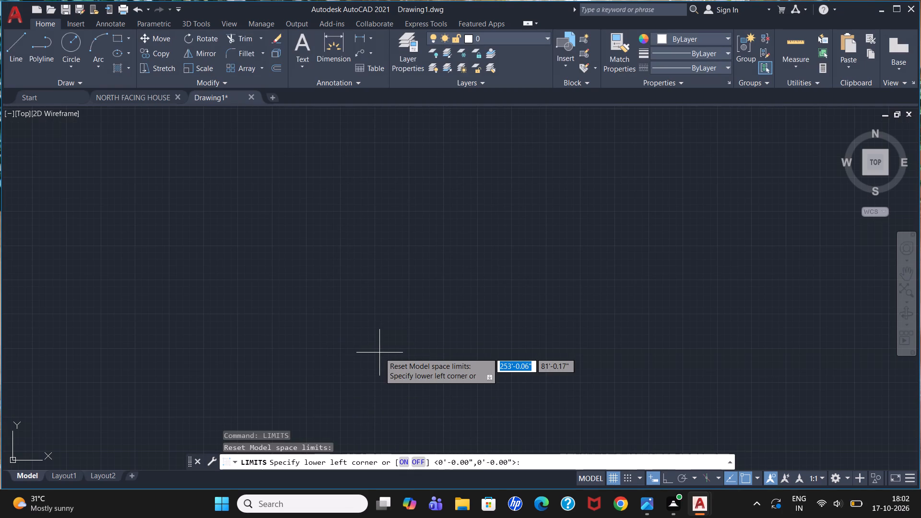
key(Return)
text(100'100)
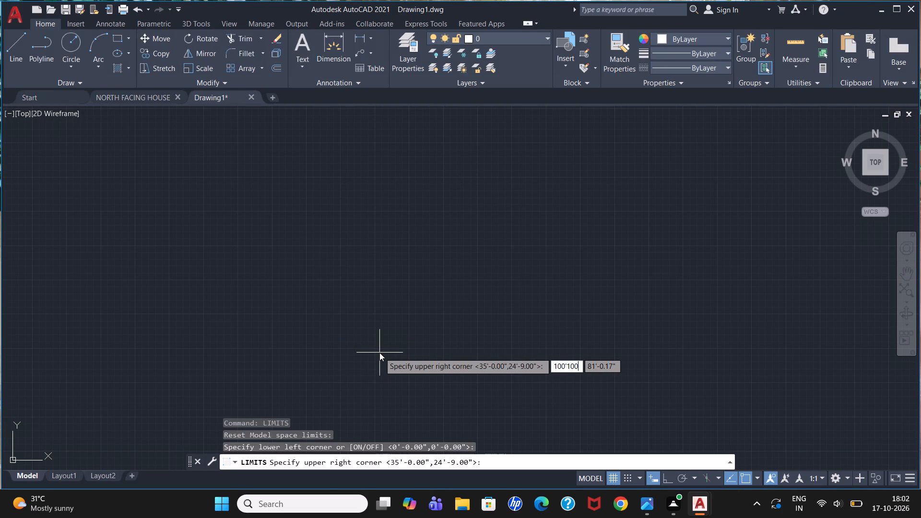
key(BackSpace)
key(BackSpace)
key(BackSpace)
key(BackSpace)
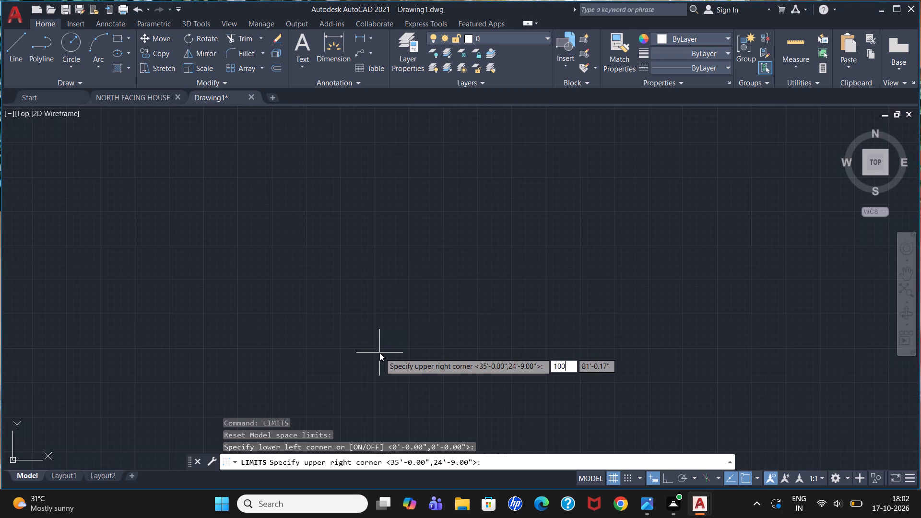
text(,100)
key(Return)
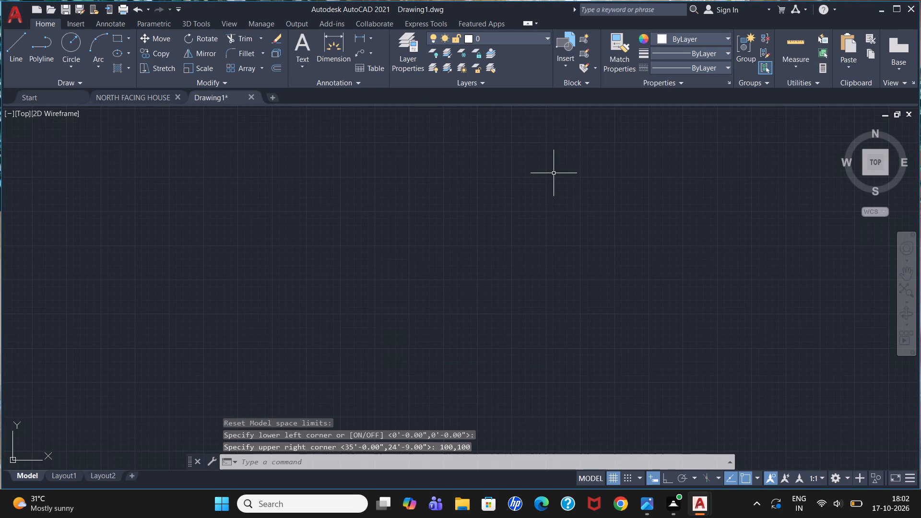
key(z)
key(Return)
key(a)
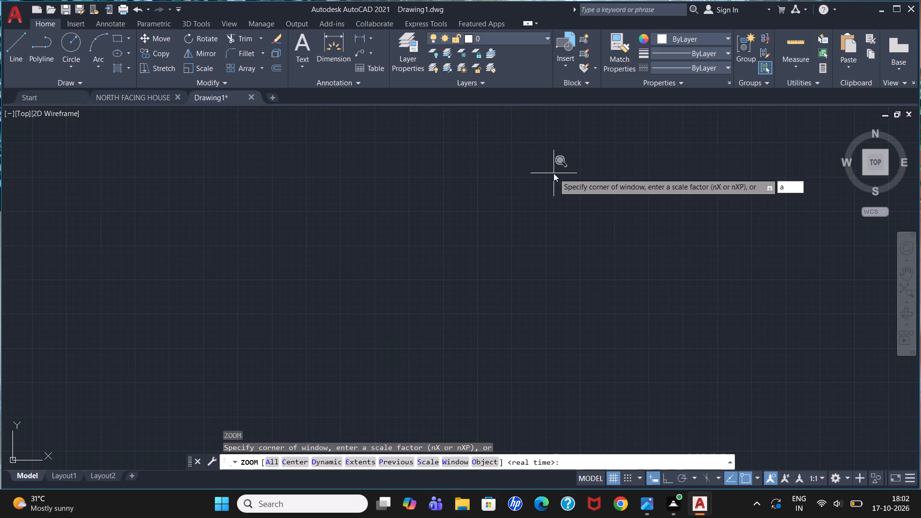
key(Return)
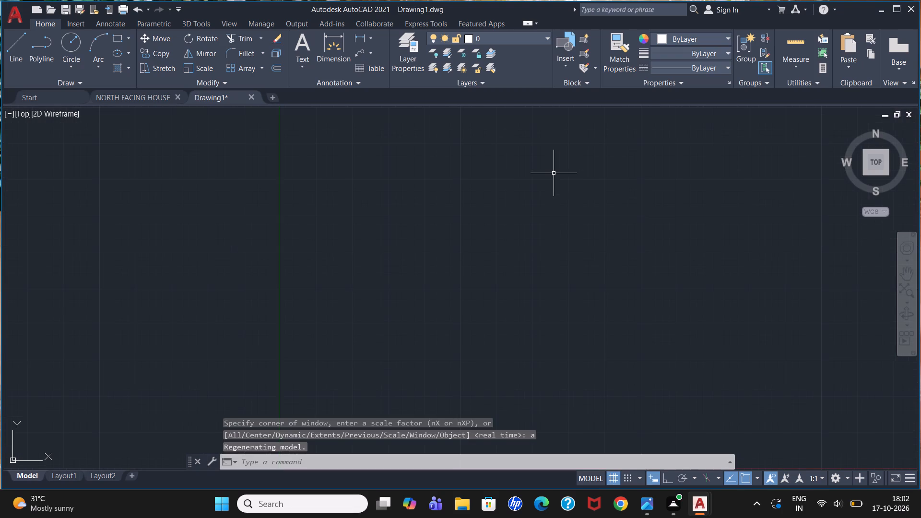
Turn on Ortho and draw a 27' horizontal line as the first edge of the floor plan.
scroll(554, 173, down, 3)
scroll(712, 112, up, 3)
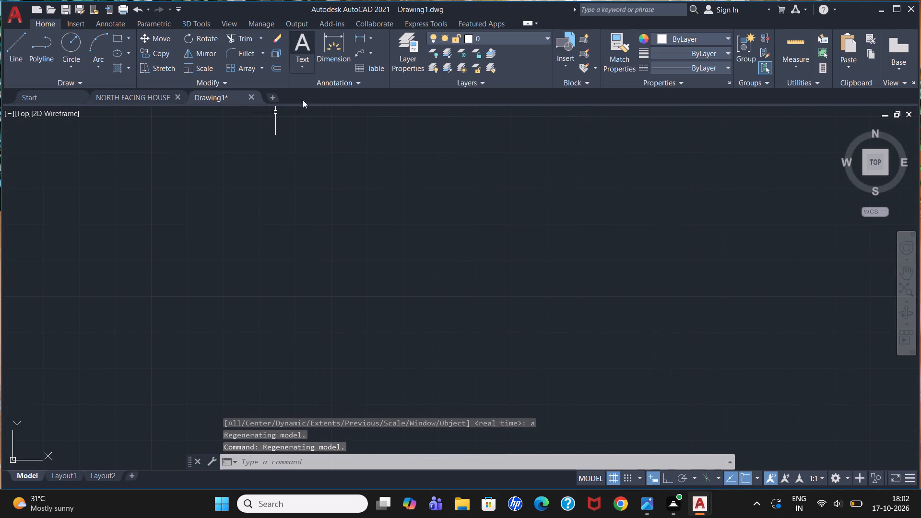
key(l)
key(Return)
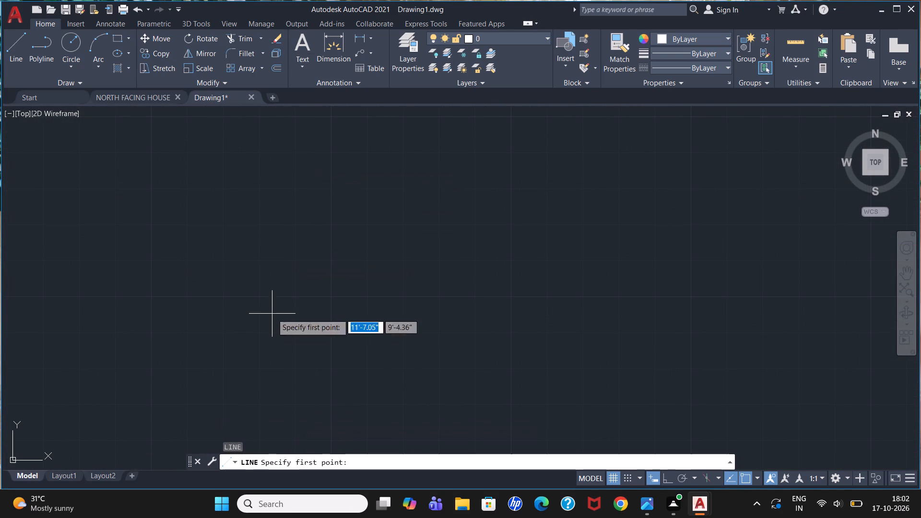
click(329, 290)
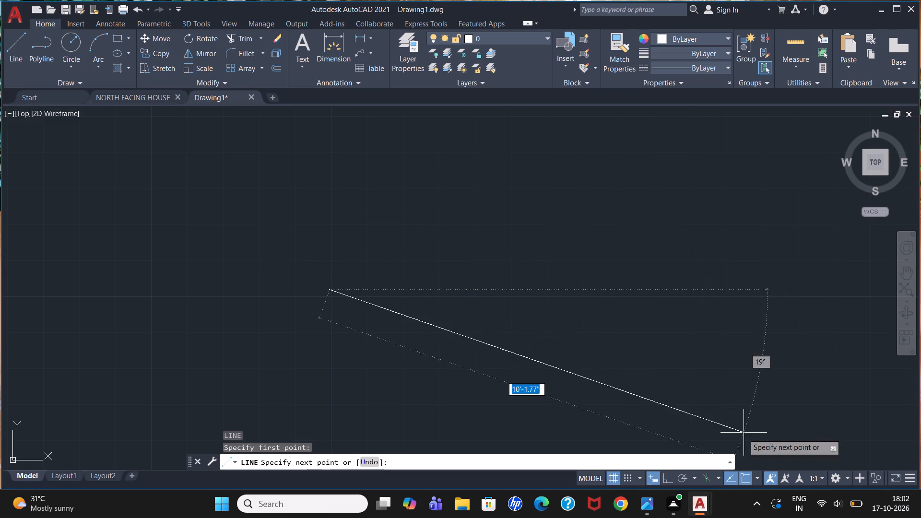
click(667, 479)
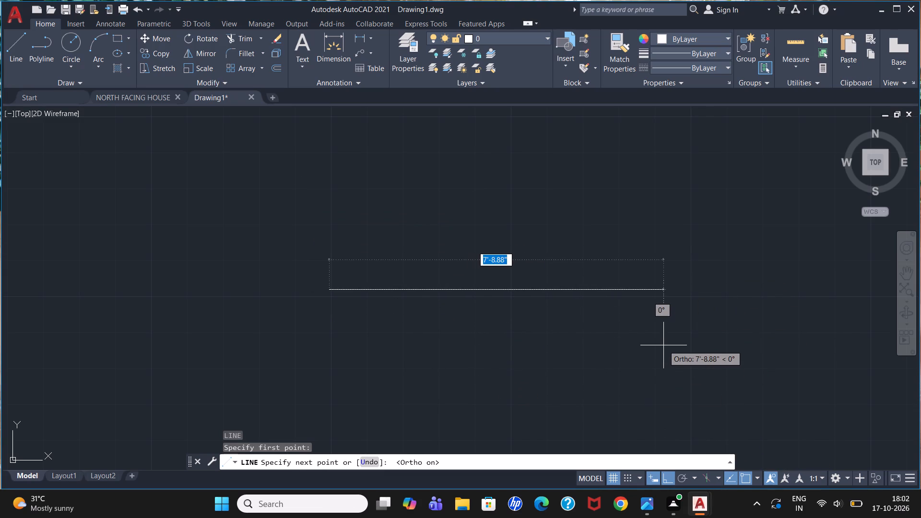
text(27')
key(Return)
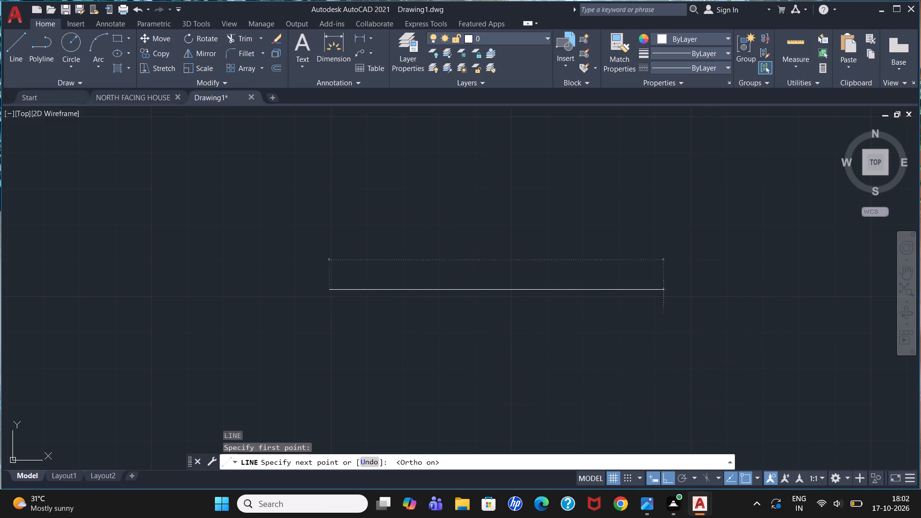
scroll(352, 210, down, 4)
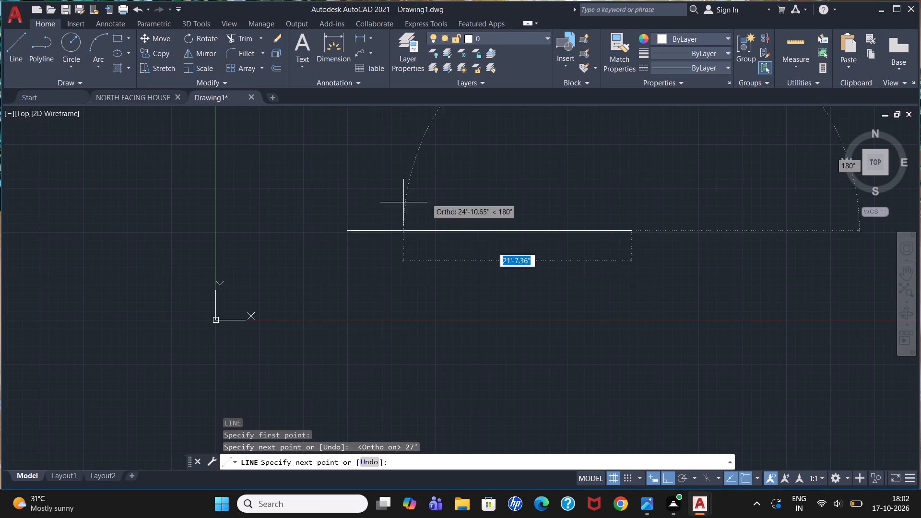
scroll(613, 142, down, 6)
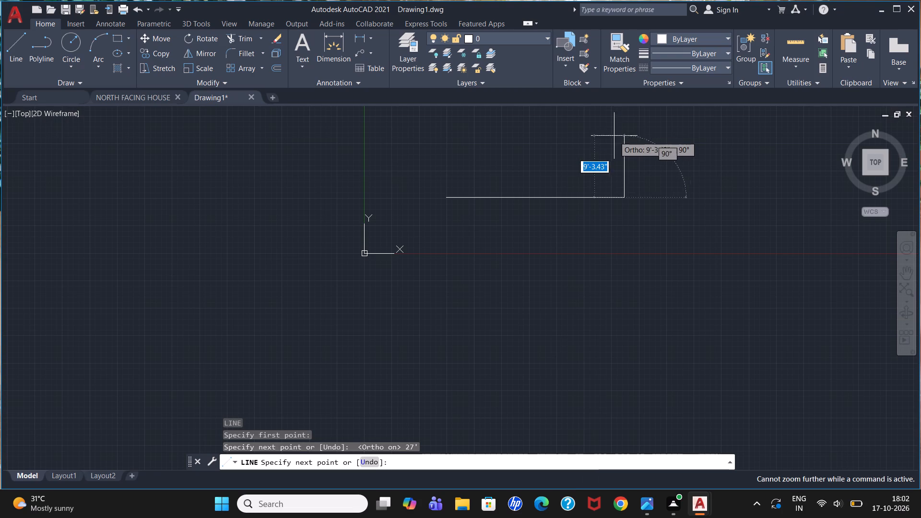
scroll(588, 162, down, 4)
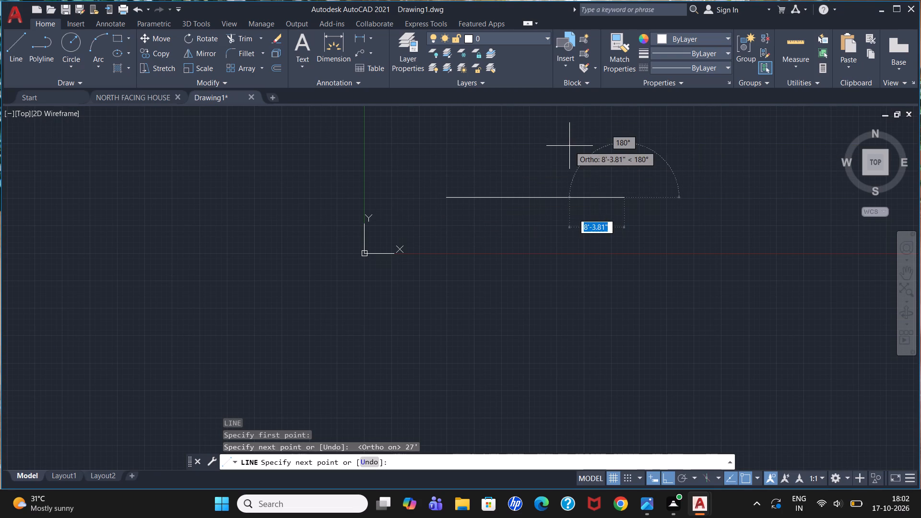
scroll(589, 153, down, 4)
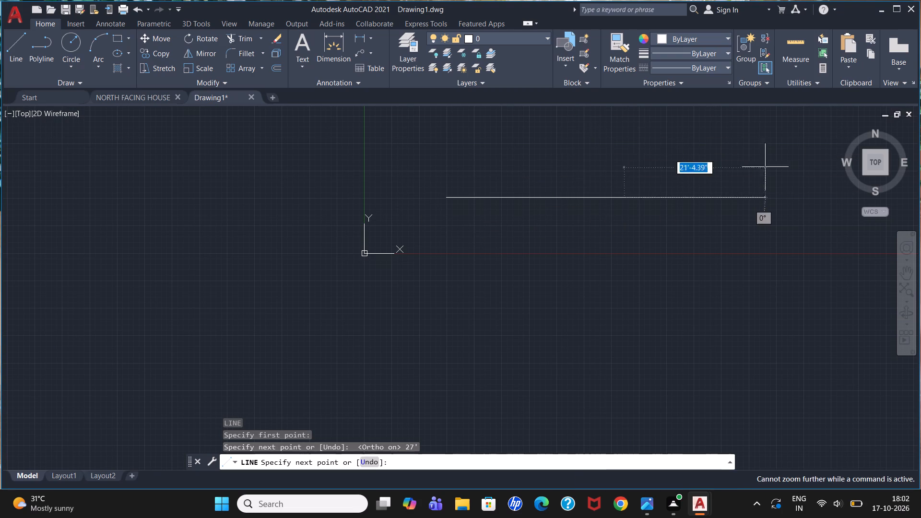
key(Escape)
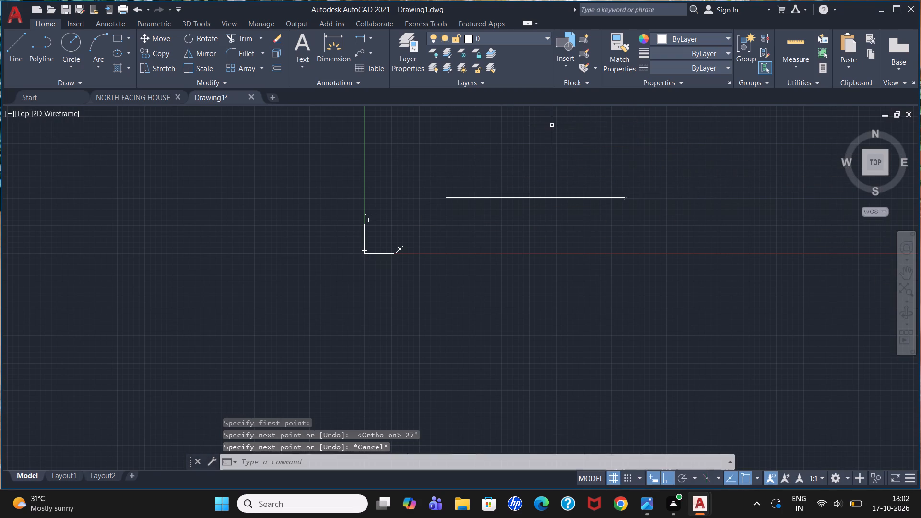
Complete the 27' by 35' rectangular outline by drawing its 35' east, 27' north and 35' west sides.
scroll(530, 122, down, 3)
scroll(554, 118, up, 5)
scroll(554, 118, down, 3)
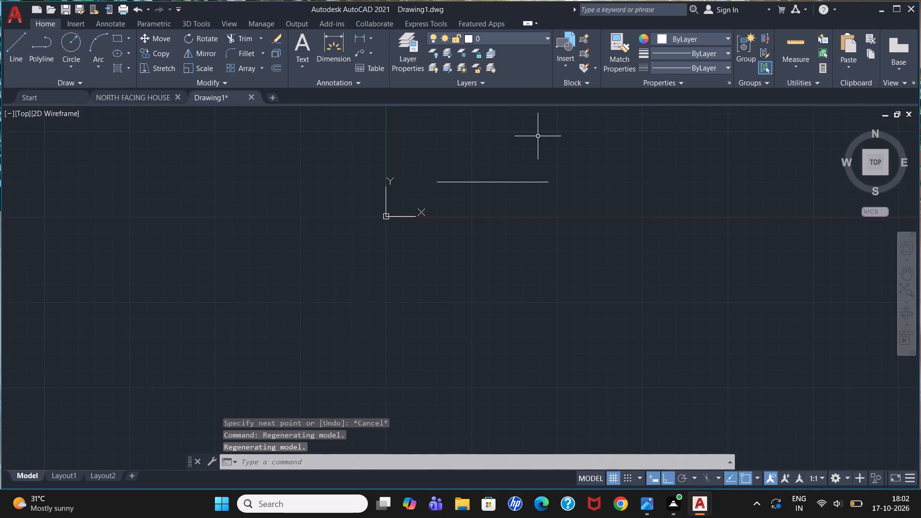
scroll(535, 137, down, 3)
scroll(545, 97, up, 3)
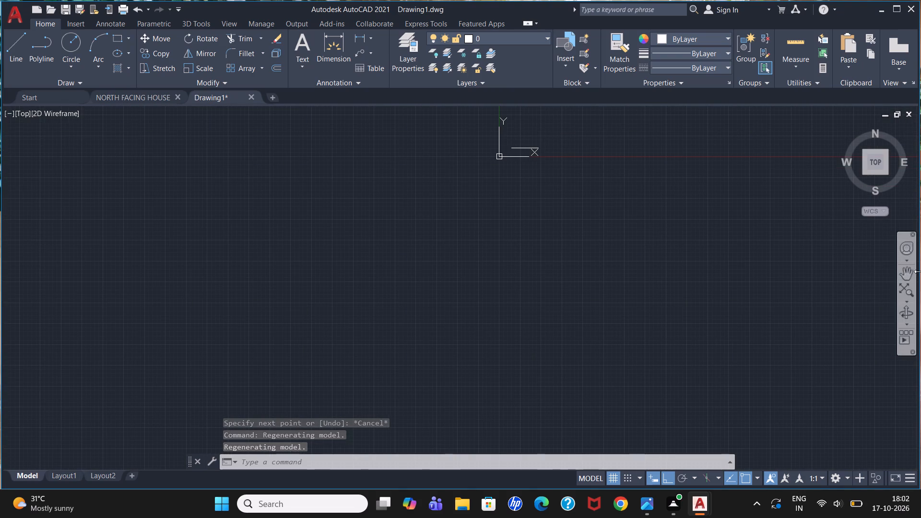
click(909, 276)
drag(475, 139, 203, 332)
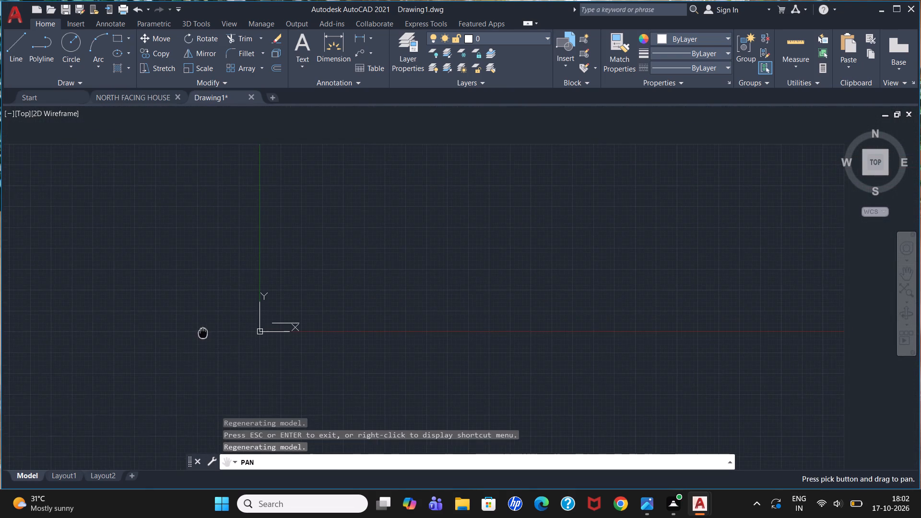
drag(203, 332, 195, 340)
scroll(228, 323, up, 3)
scroll(301, 322, up, 1)
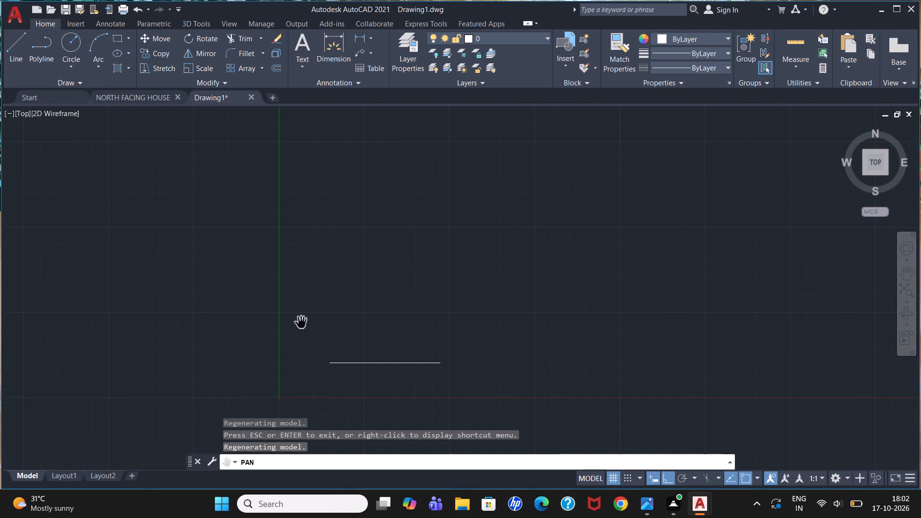
scroll(381, 336, up, 1)
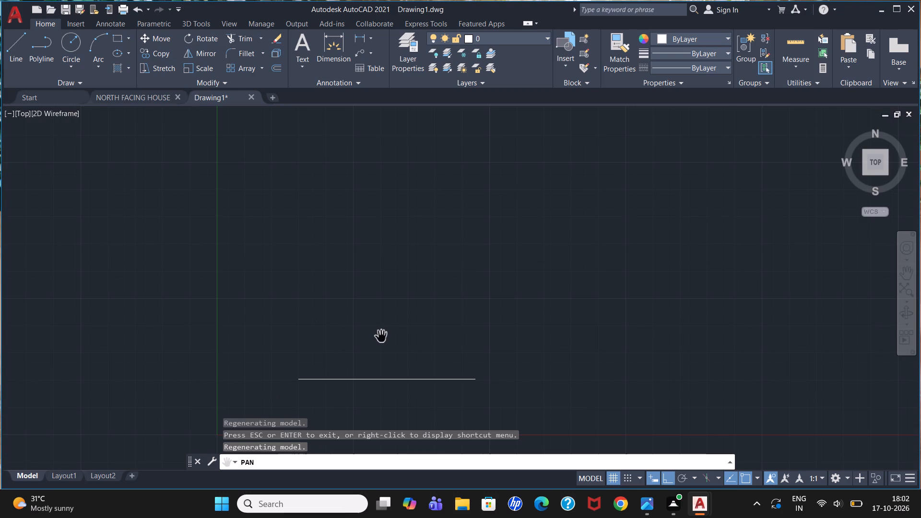
scroll(381, 336, down, 1)
drag(459, 270, 416, 333)
scroll(420, 309, down, 1)
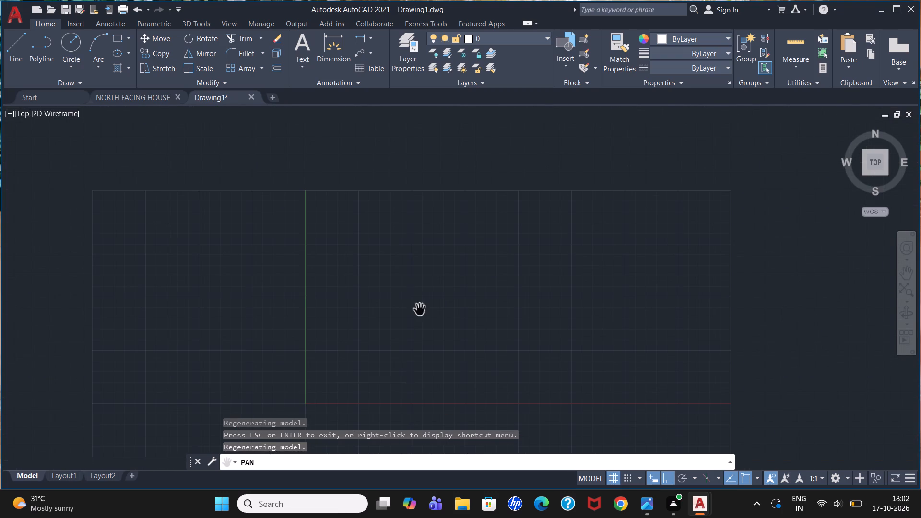
key(Escape)
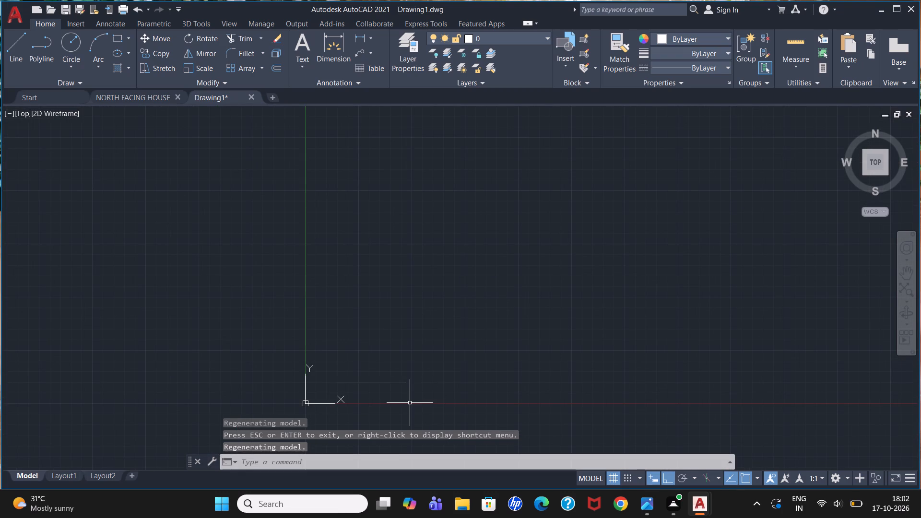
key(l)
key(Return)
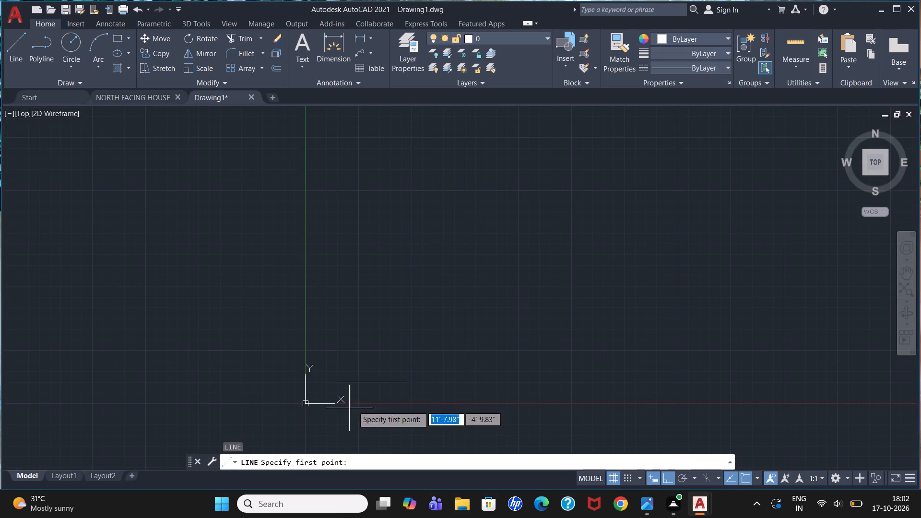
click(402, 383)
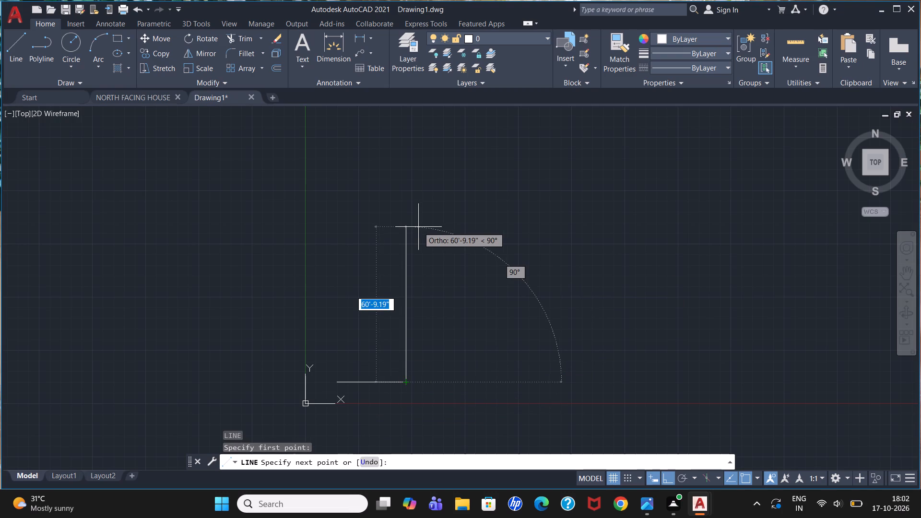
text(35')
key(Return)
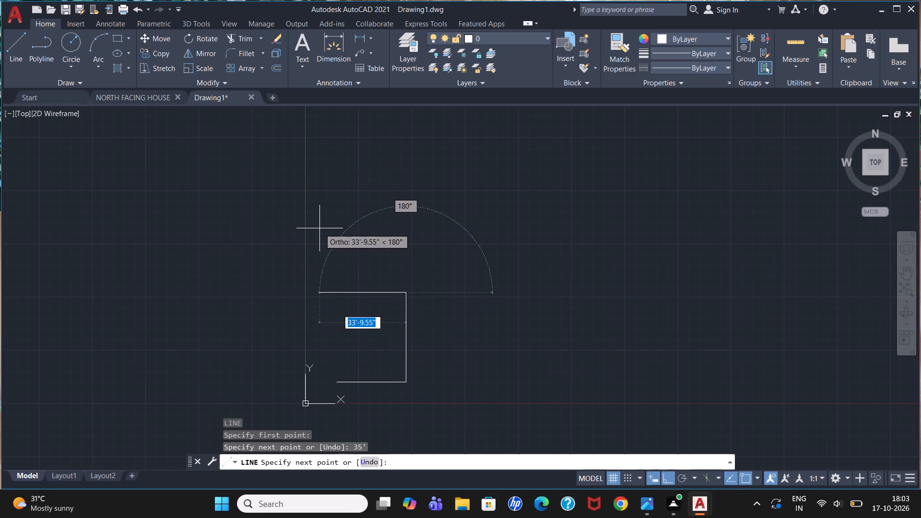
text(27')
key(Return)
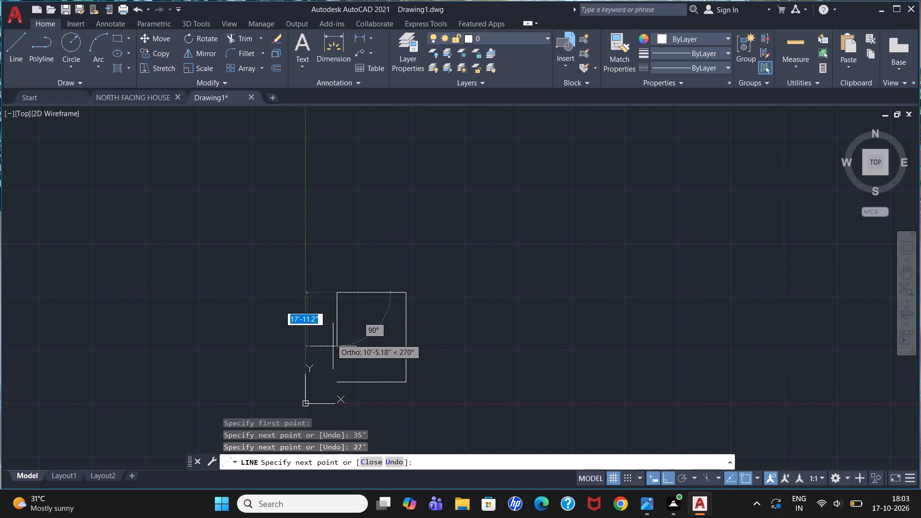
text(35')
key(Return)
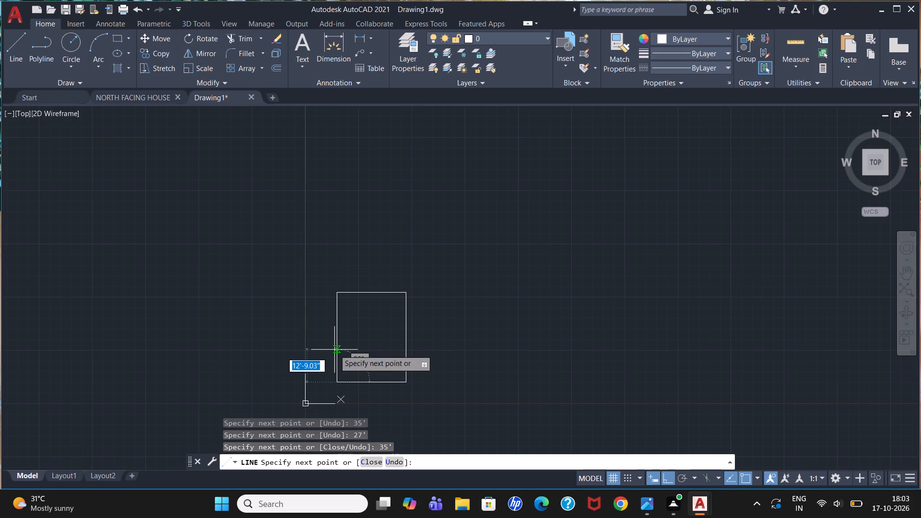
key(Escape)
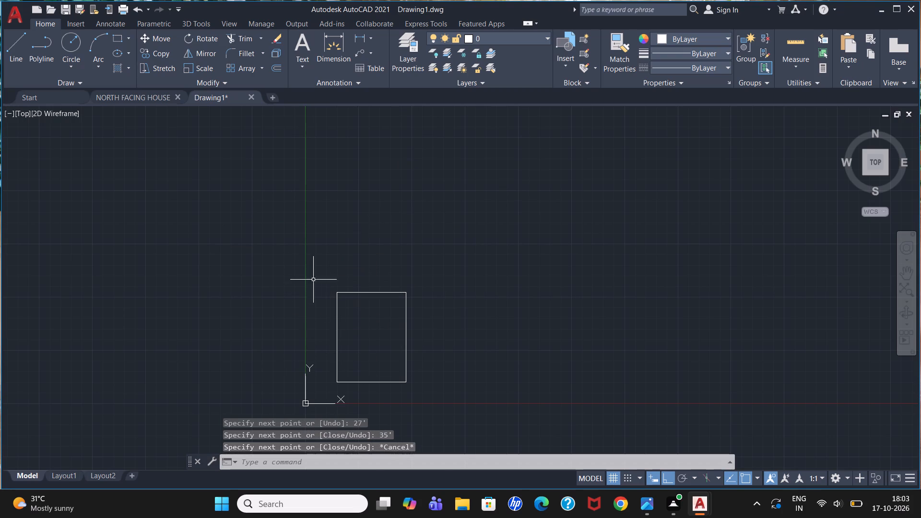
Move the whole outline by its upper-right corner farther up and right from the origin, with Ortho off.
drag(315, 273, 321, 284)
click(432, 394)
key(m)
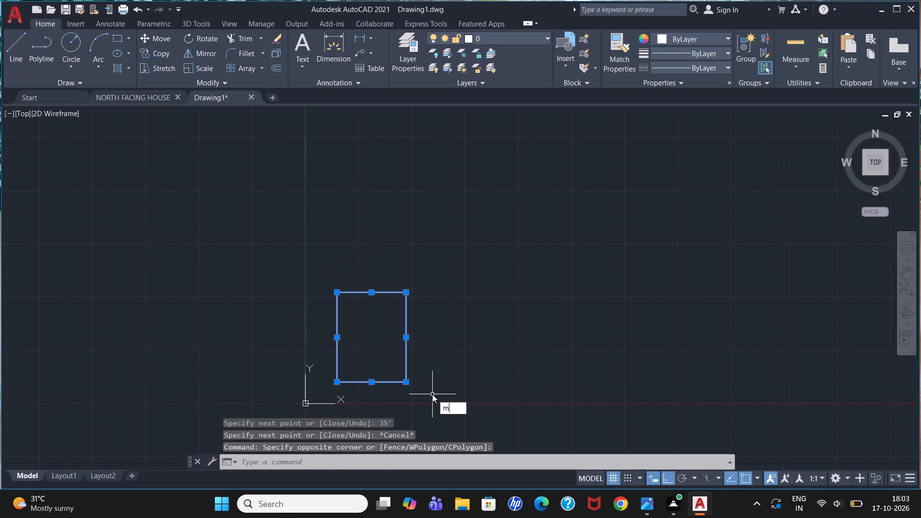
key(Return)
click(401, 291)
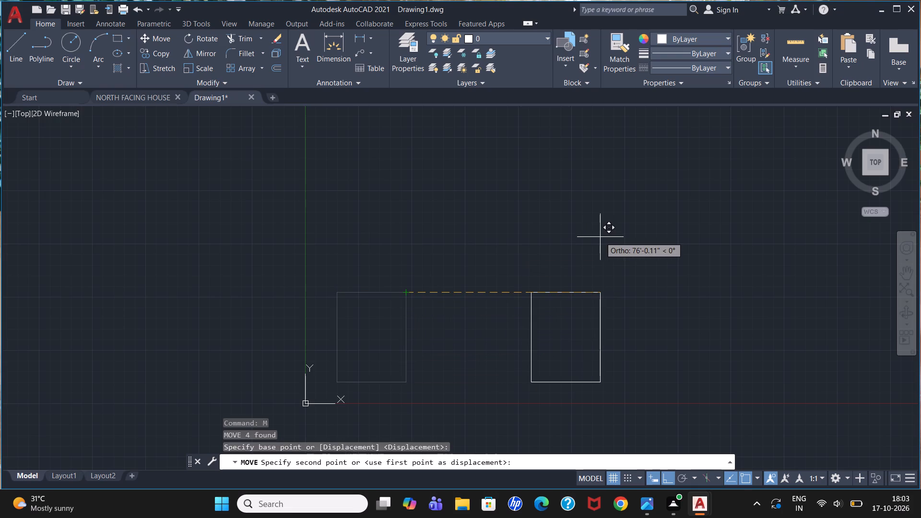
click(668, 479)
click(643, 214)
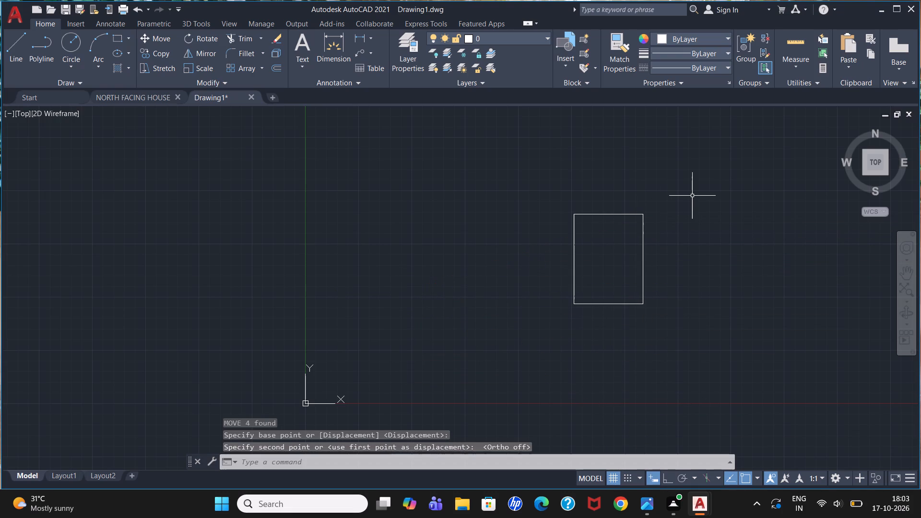
key(Escape)
Offset all four sides of the outline 9" inward to form the outer walls.
scroll(678, 187, up, 2)
scroll(574, 186, down, 2)
scroll(608, 250, up, 2)
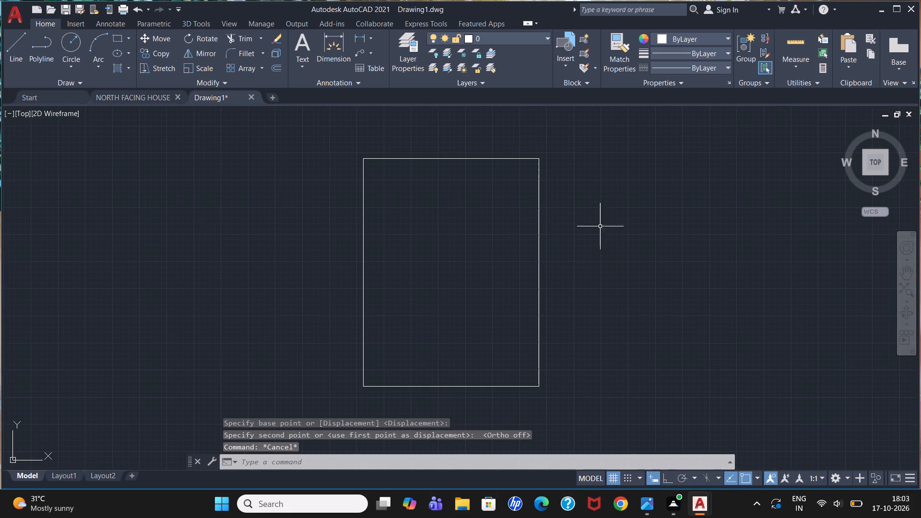
scroll(596, 219, up, 1)
scroll(596, 219, down, 1)
scroll(601, 215, up, 1)
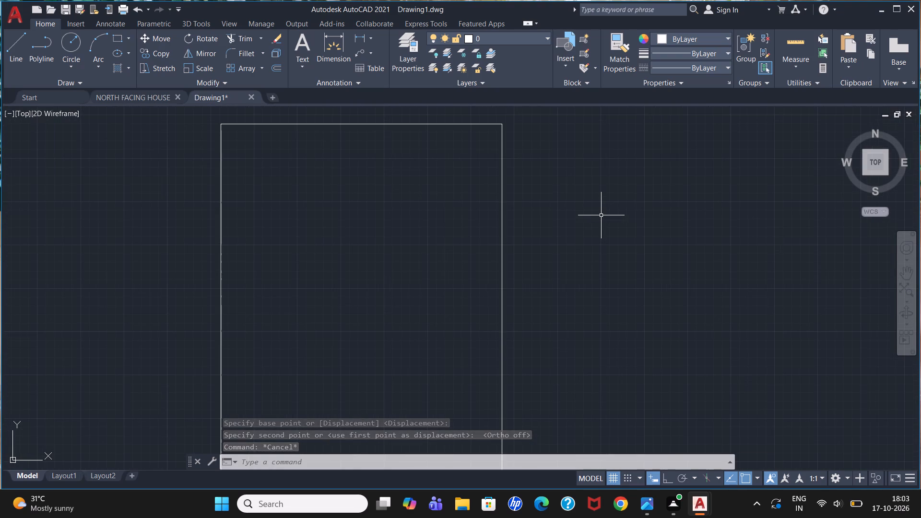
scroll(601, 215, down, 1)
key(o)
key(Return)
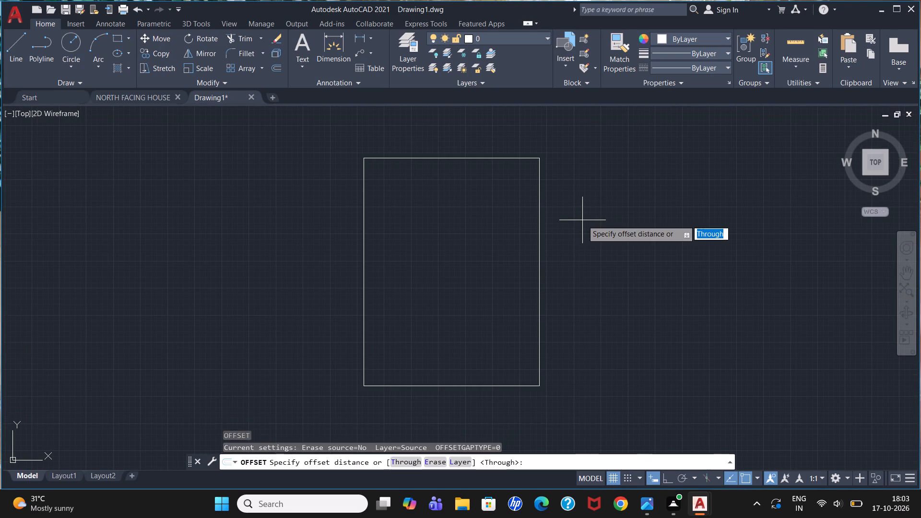
text(9")
key(Return)
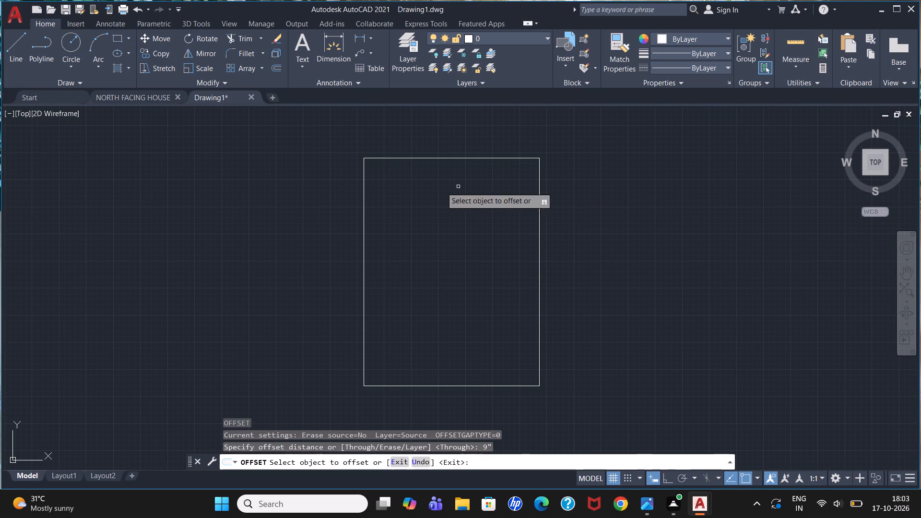
click(419, 160)
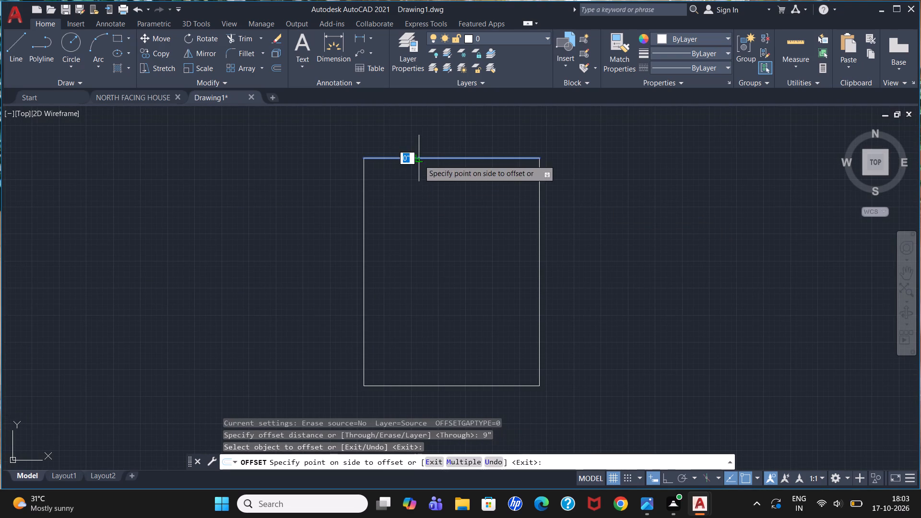
click(415, 188)
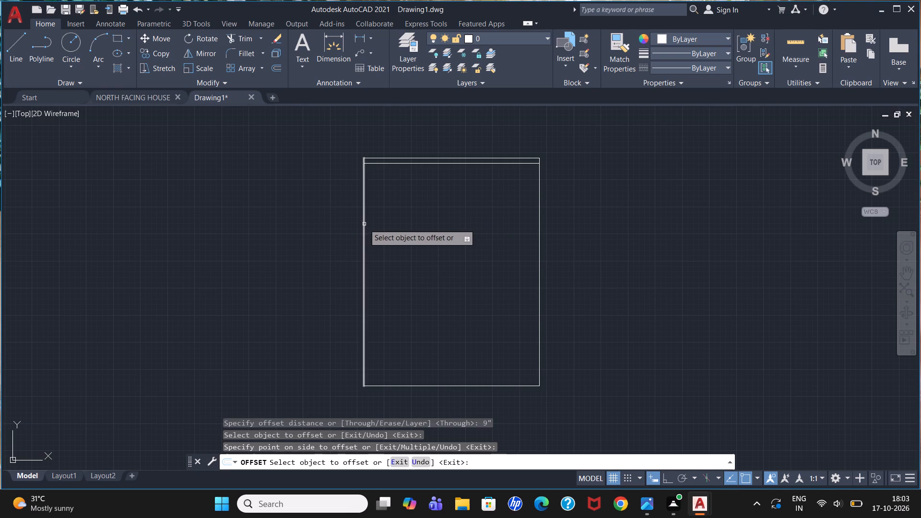
click(364, 224)
click(385, 233)
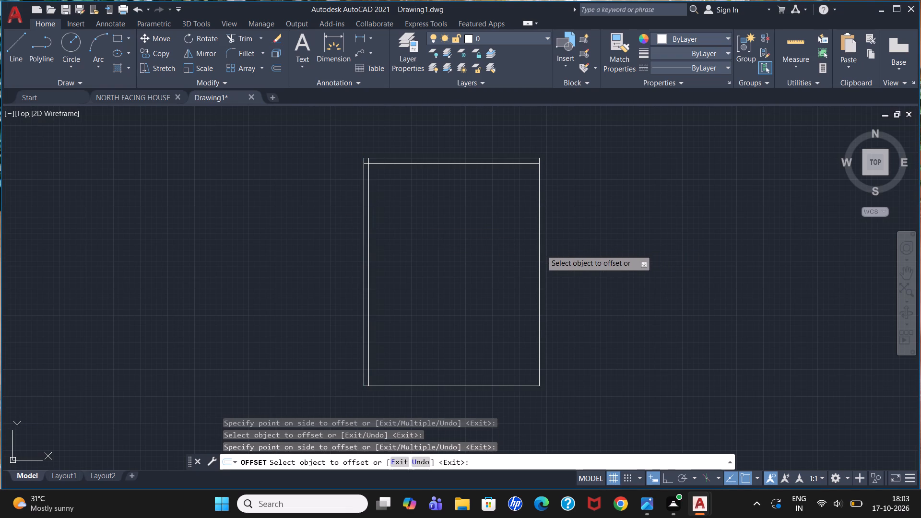
click(541, 249)
click(538, 249)
click(514, 249)
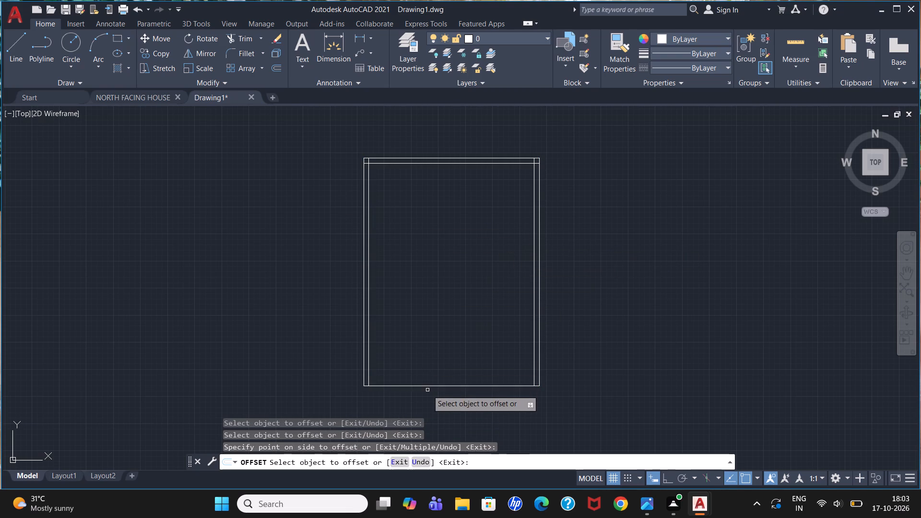
click(425, 385)
click(434, 347)
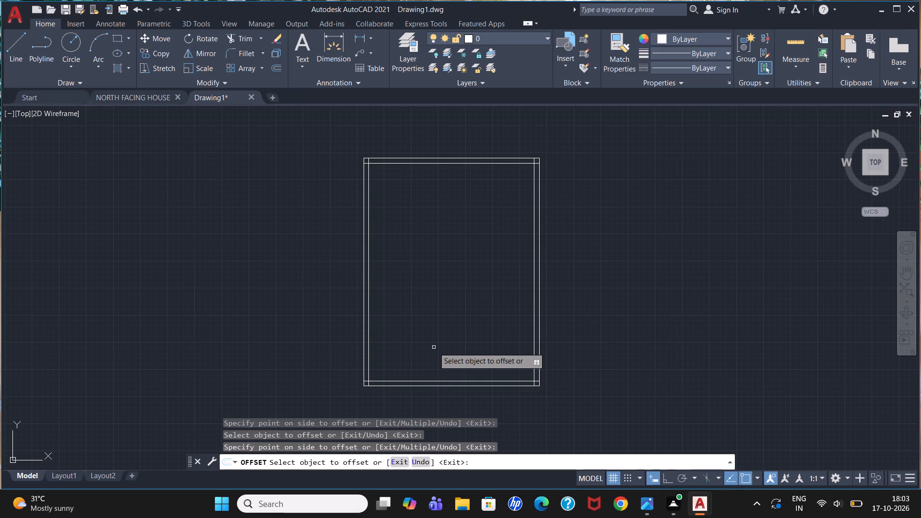
key(Escape)
key(Escape)
key(Escape)
key(Escape)
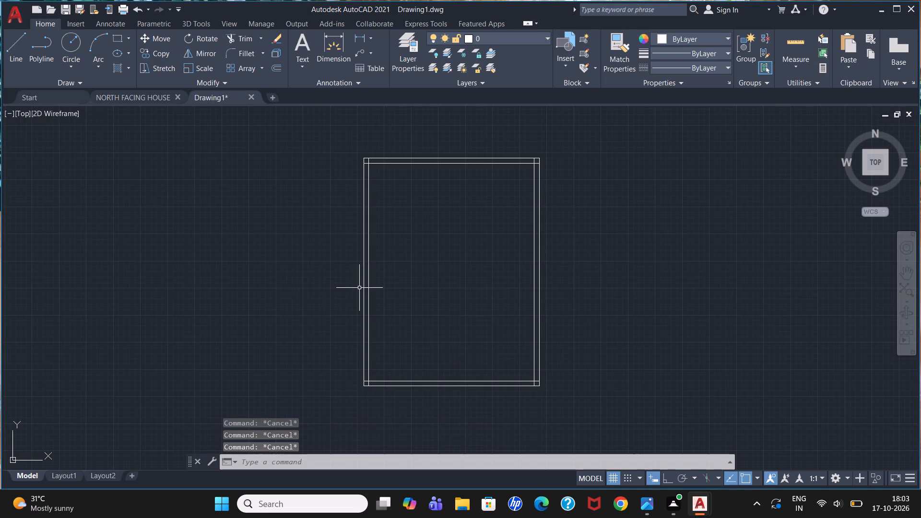
Offset the inner line of the top wall 12' downward for the first interior partition.
key(o)
key(Return)
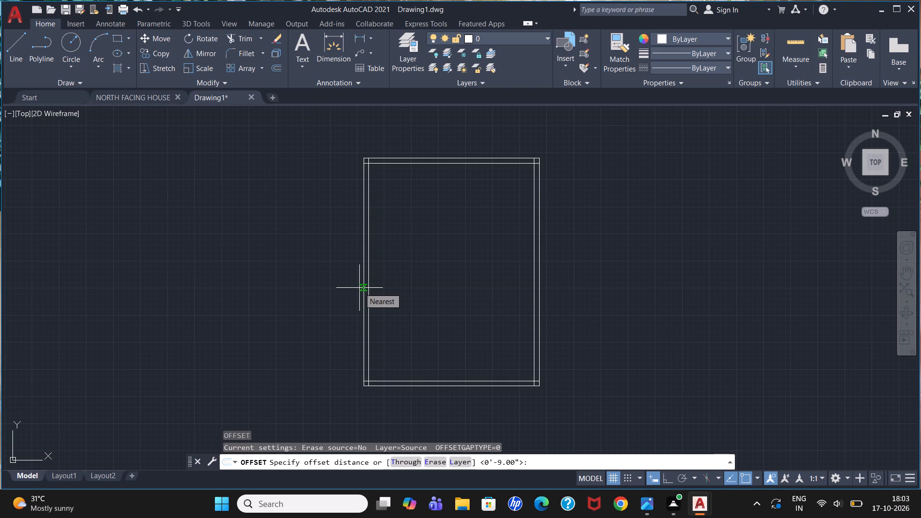
text(12')
key(Return)
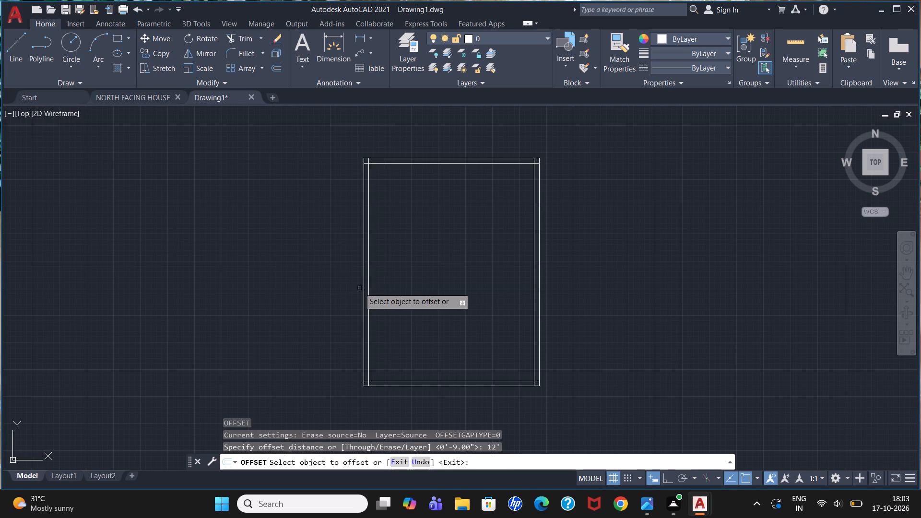
click(441, 163)
click(410, 260)
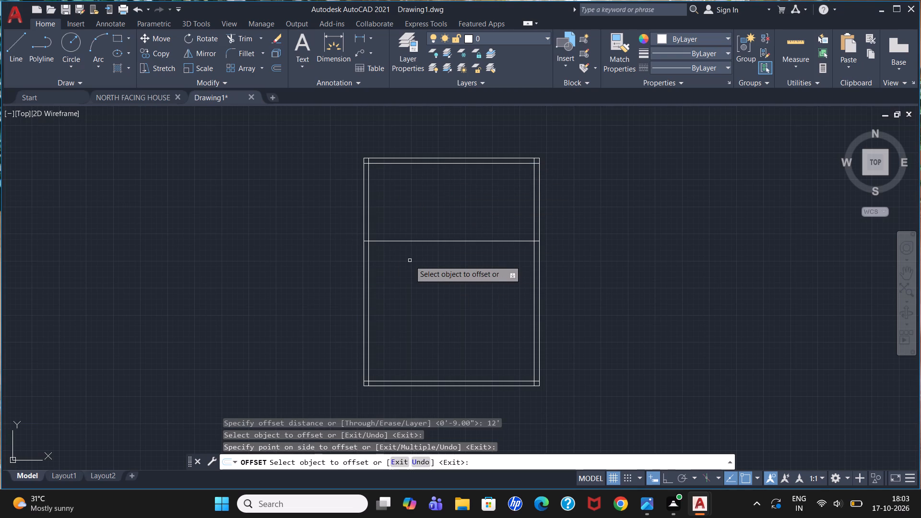
key(Escape)
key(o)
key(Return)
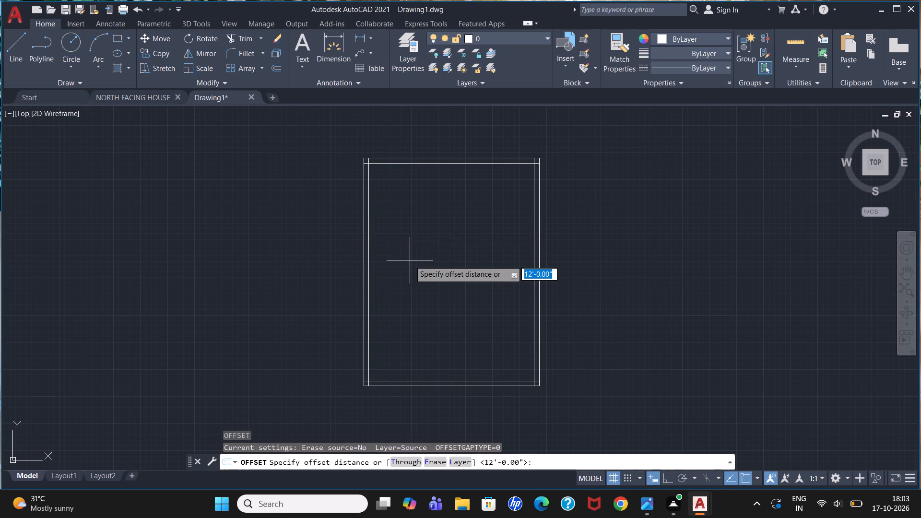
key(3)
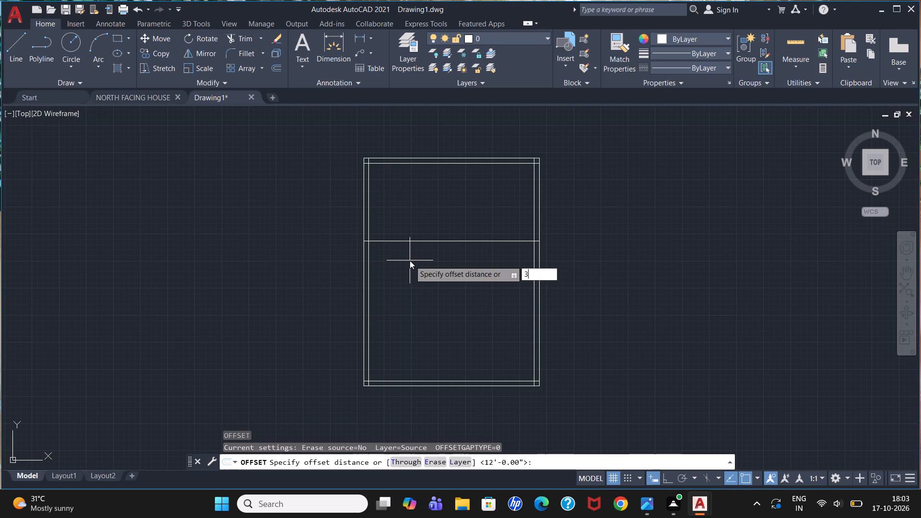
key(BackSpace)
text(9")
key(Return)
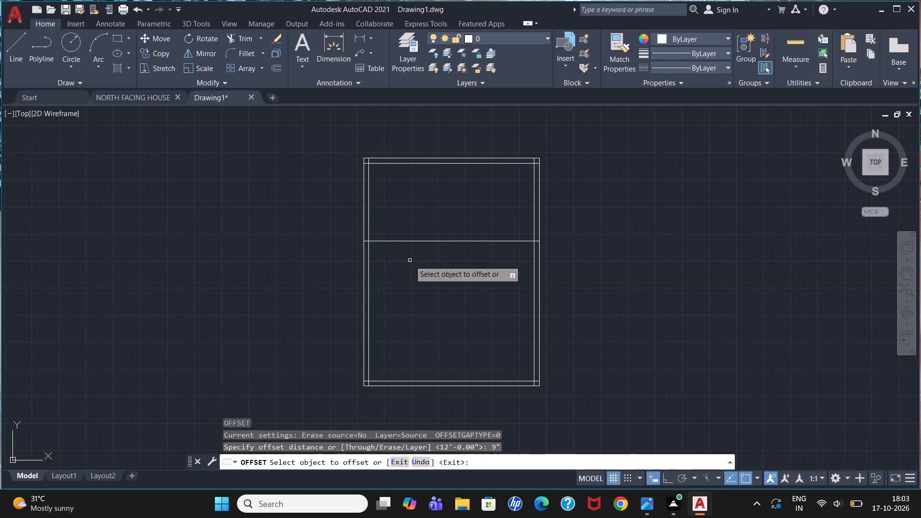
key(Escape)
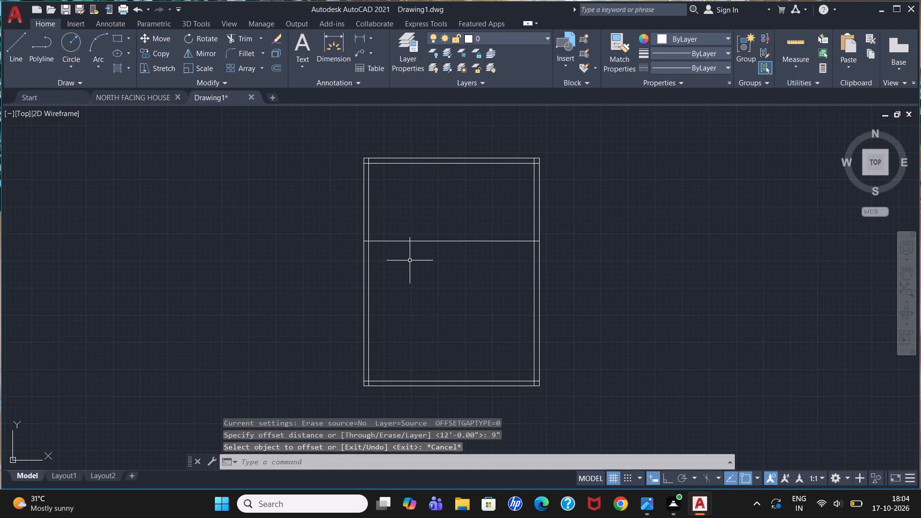
Offset the horizontal partition line 4" downward to give the interior wall its thickness.
key(o)
key(Return)
text(4")
key(Return)
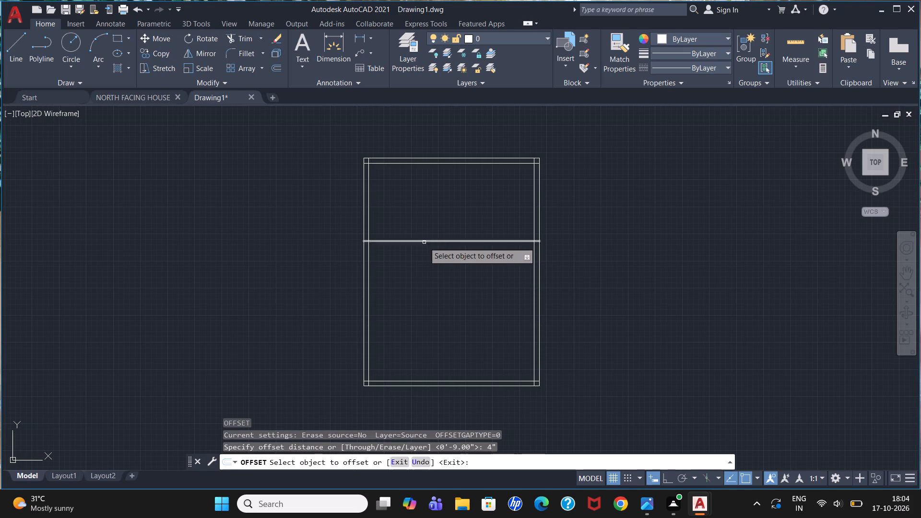
click(424, 243)
click(425, 241)
click(423, 262)
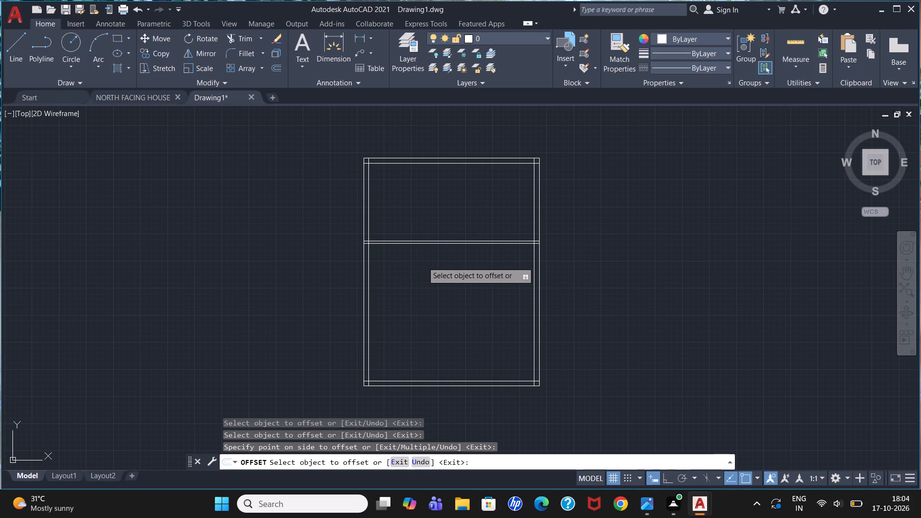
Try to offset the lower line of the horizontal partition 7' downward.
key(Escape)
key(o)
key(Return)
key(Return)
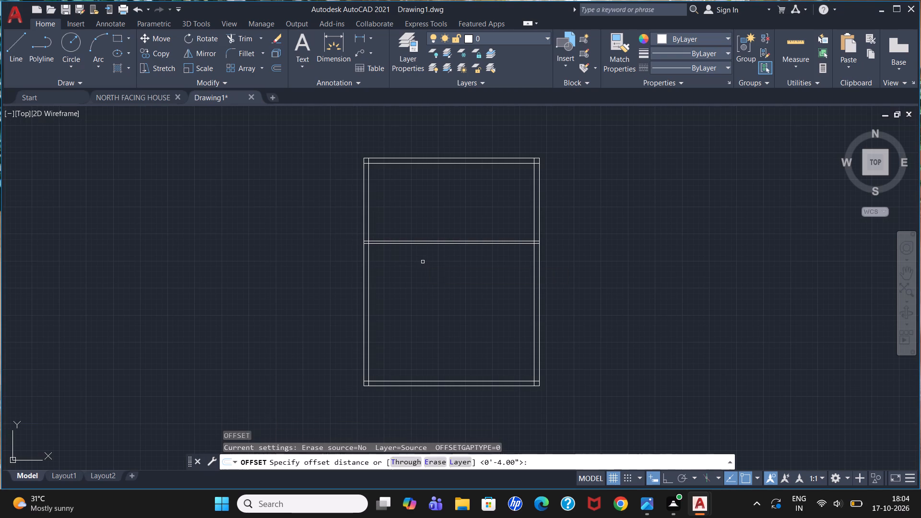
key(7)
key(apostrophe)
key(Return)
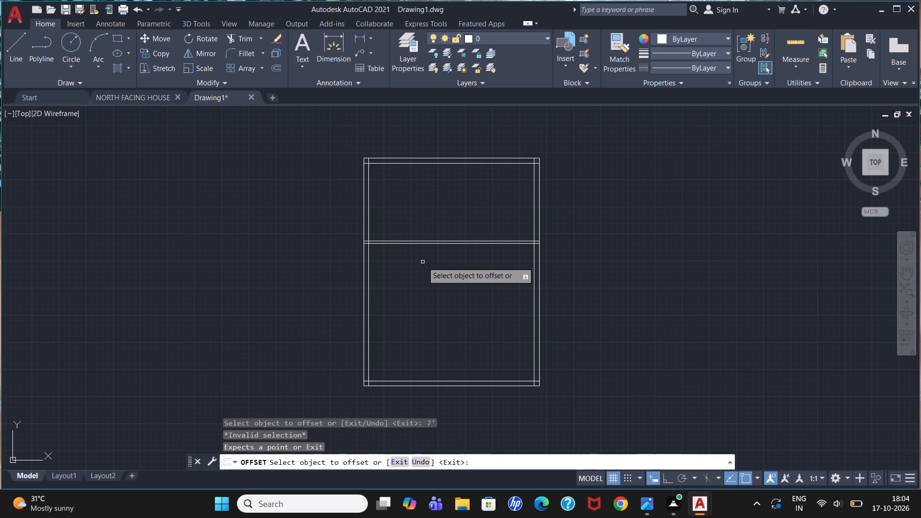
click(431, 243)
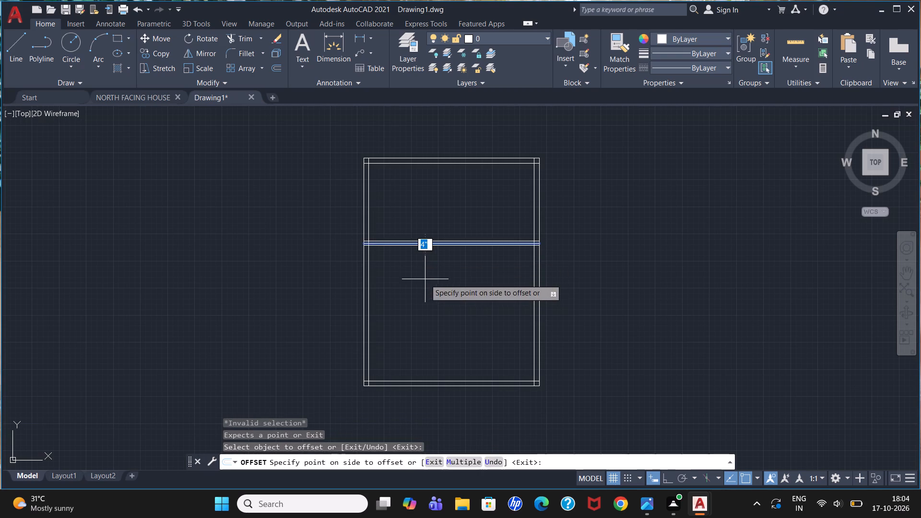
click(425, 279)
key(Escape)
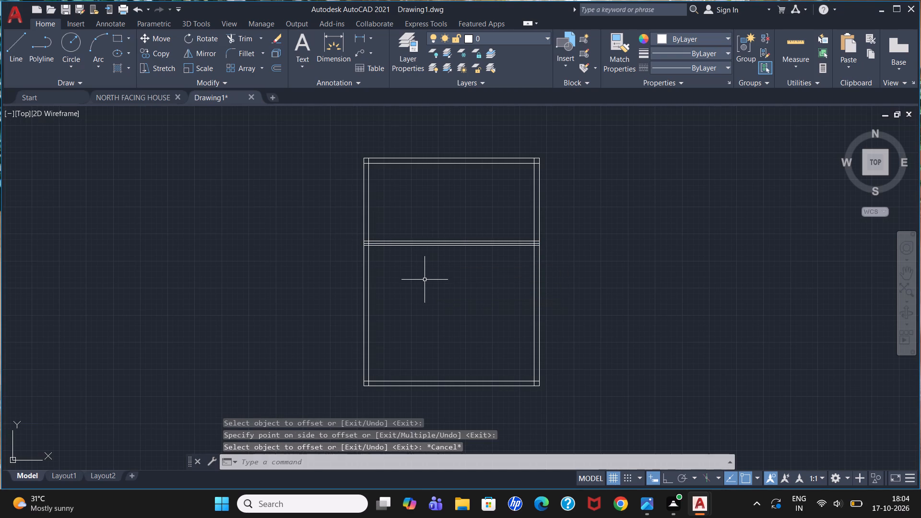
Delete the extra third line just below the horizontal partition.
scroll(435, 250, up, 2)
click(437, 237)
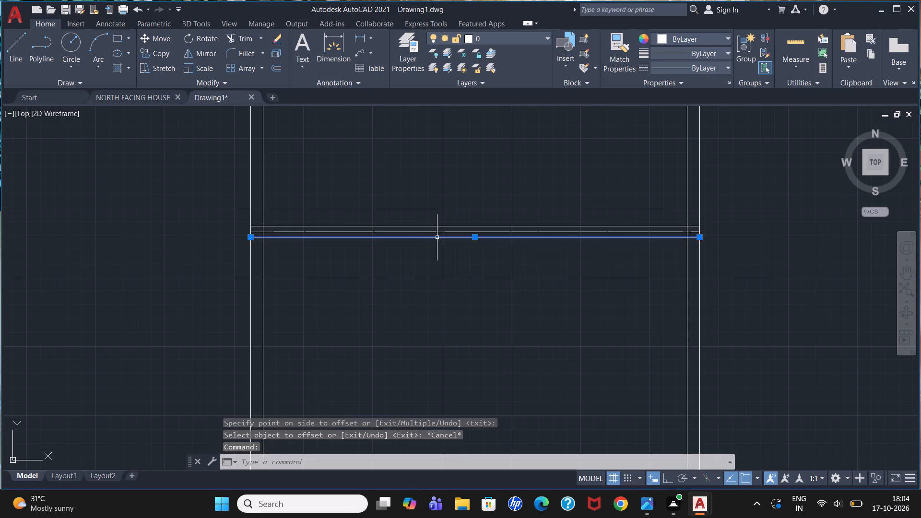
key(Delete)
Offset the lower line of the horizontal partition 7' downward to start the second horizontal partition.
key(o)
key(Return)
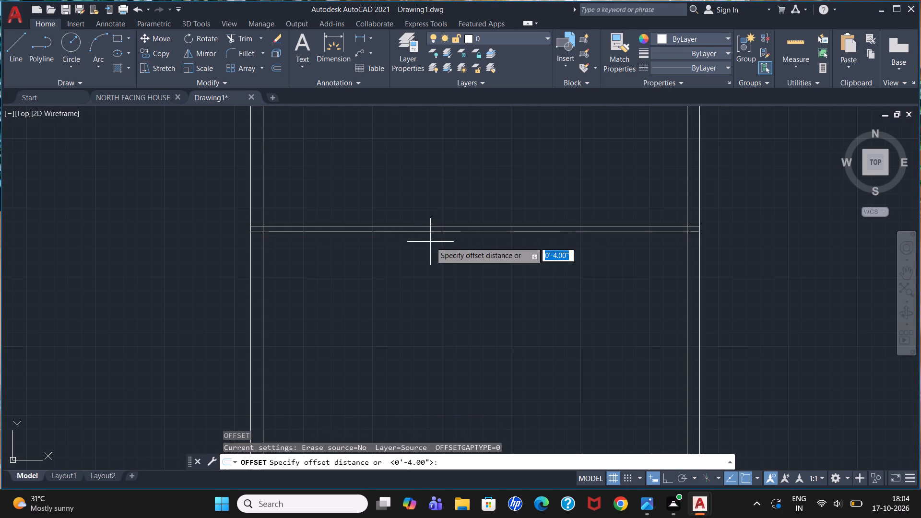
key(1)
key(BackSpace)
key(7)
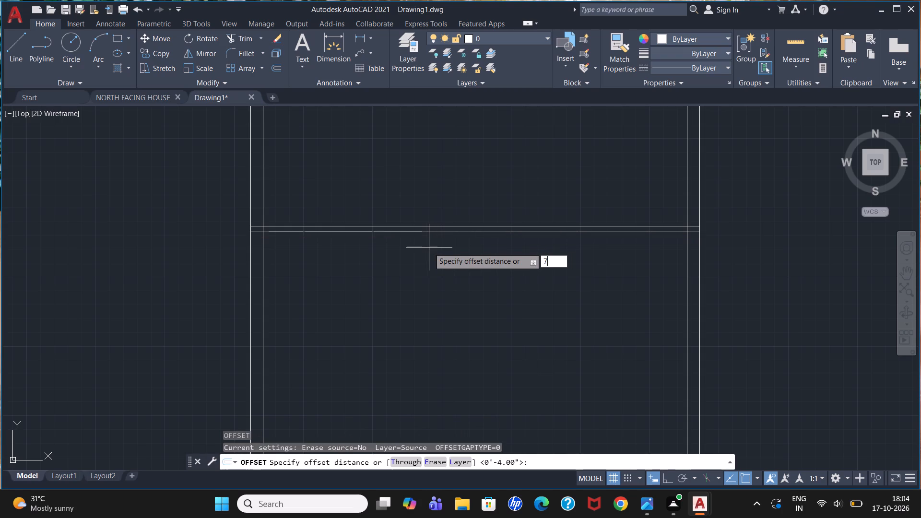
key(apostrophe)
key(Return)
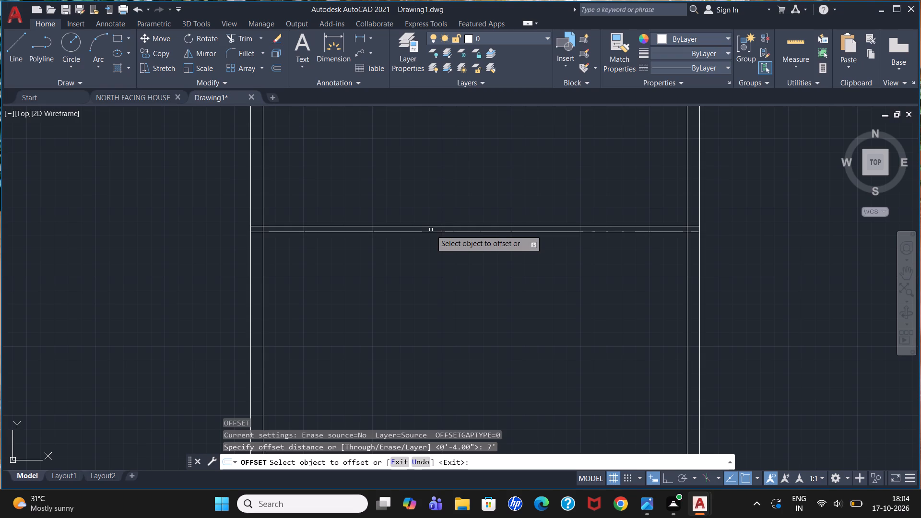
click(433, 233)
click(442, 321)
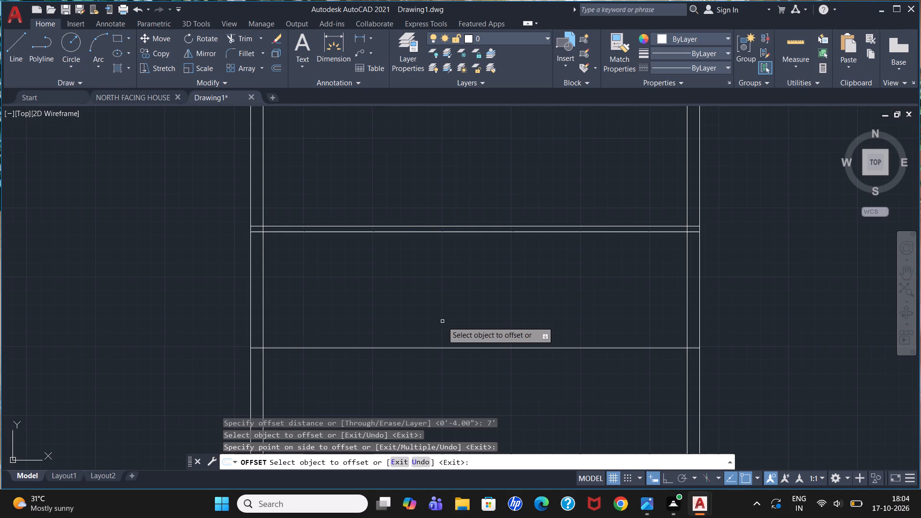
key(Escape)
Offset the new horizontal line 4" downward to give the second horizontal partition its thickness.
key(o)
key(Return)
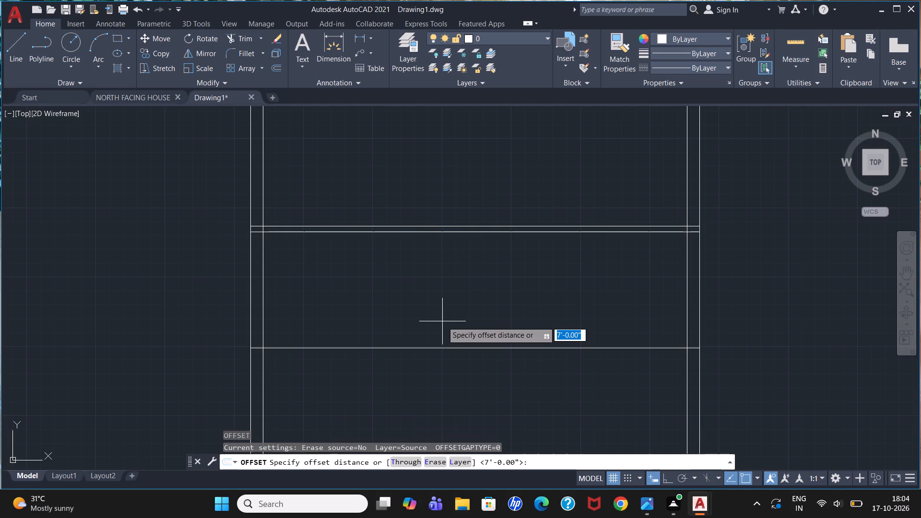
key(4)
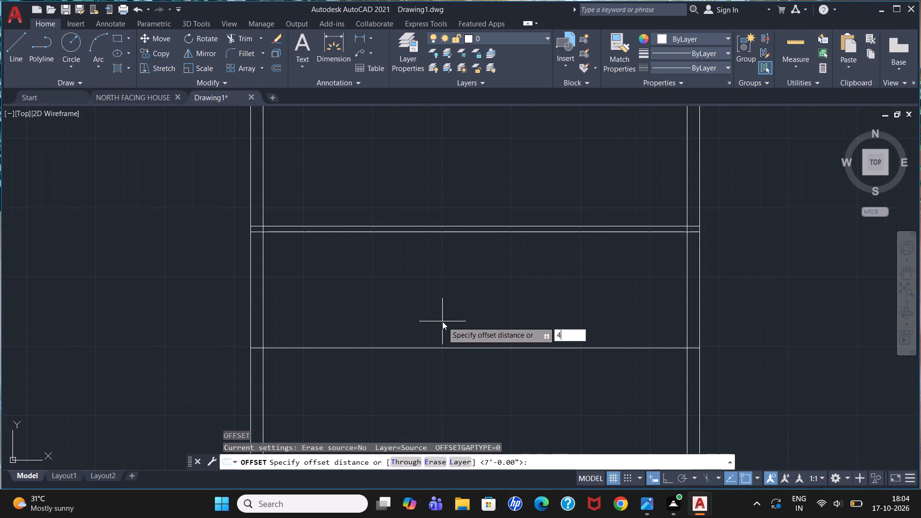
key(shift+quotedbl)
key(Return)
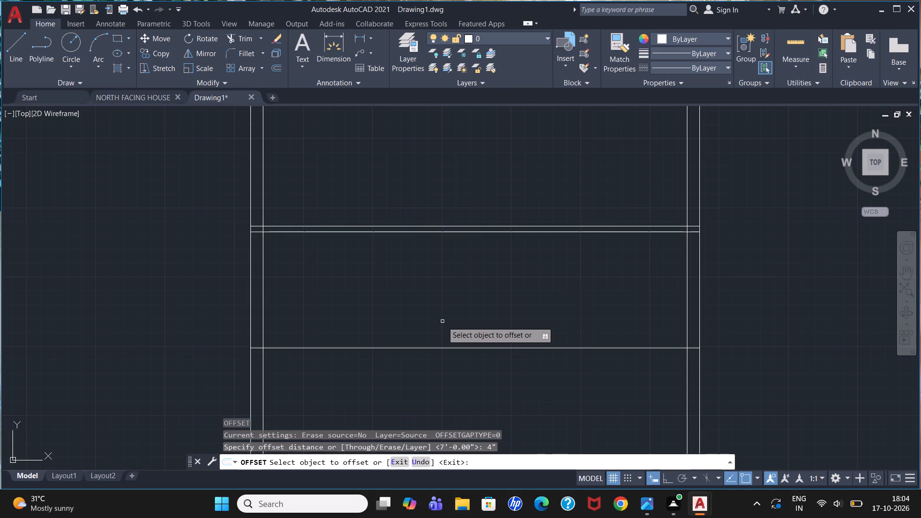
click(492, 347)
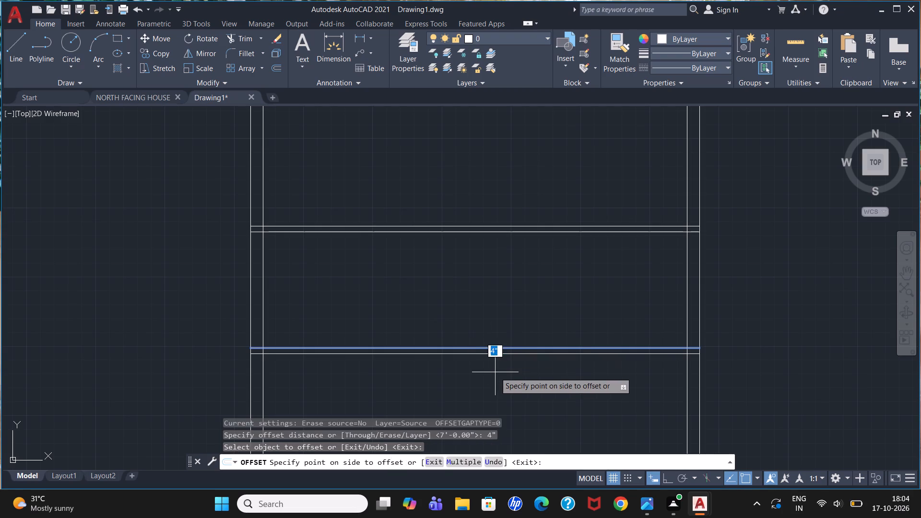
click(495, 372)
scroll(499, 339, down, 1)
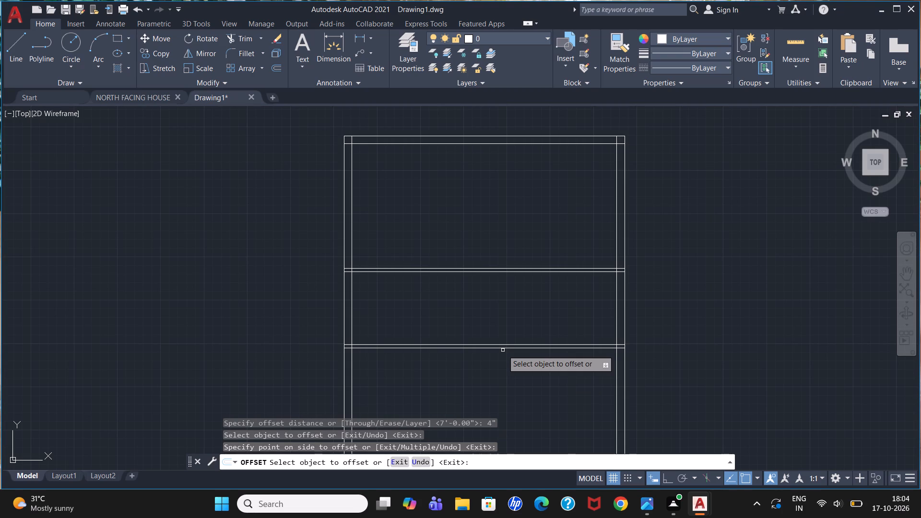
scroll(515, 326, down, 2)
scroll(519, 335, up, 1)
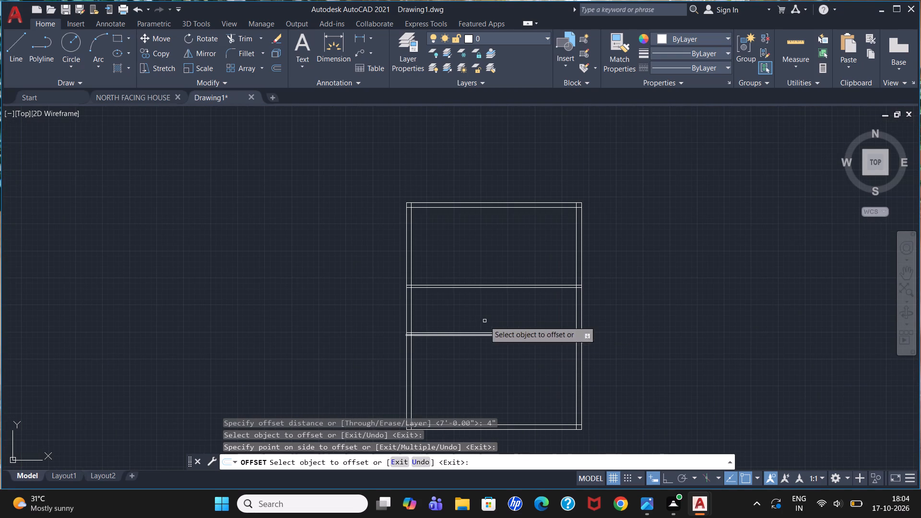
key(Escape)
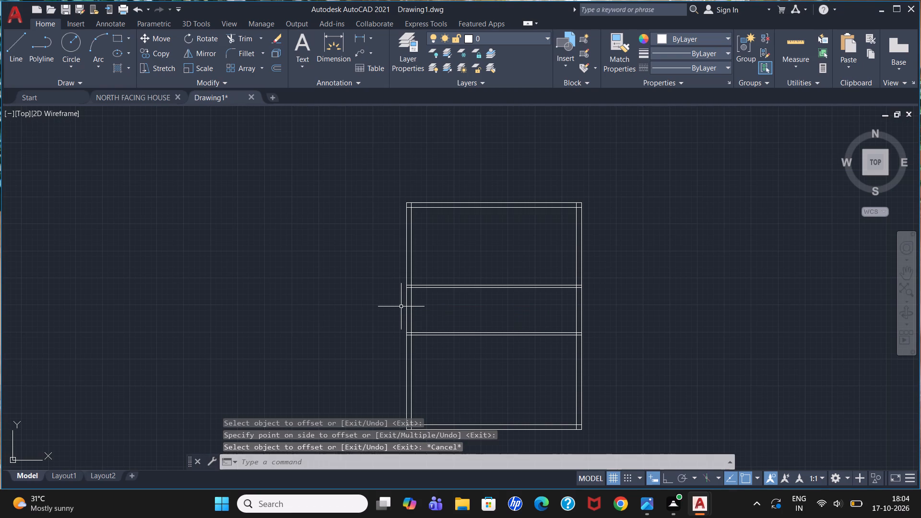
Offset the inner line of the left outer wall 10'6" to the right for a vertical partition.
key(o)
key(Return)
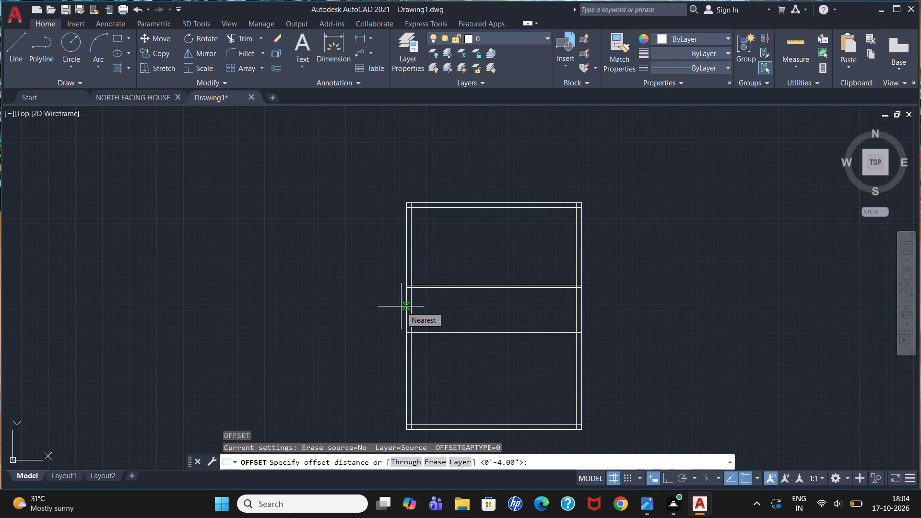
text(10)
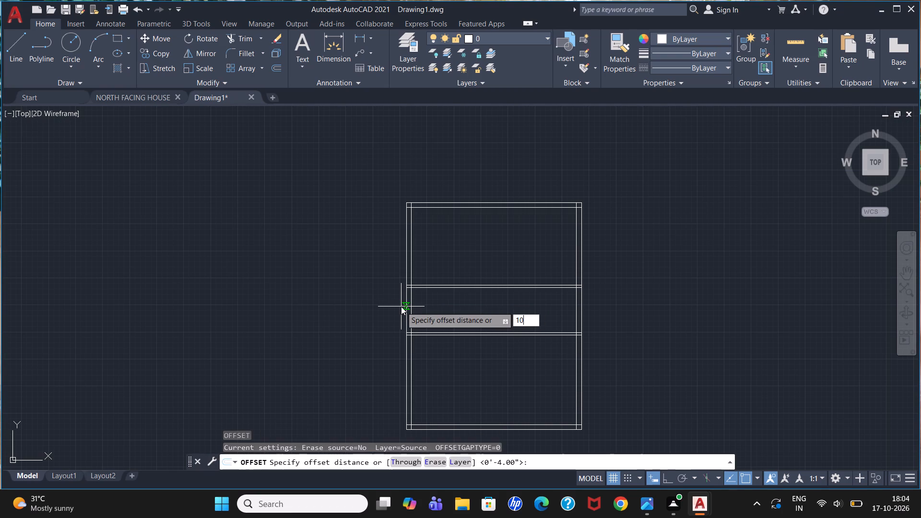
text('6")
key(Return)
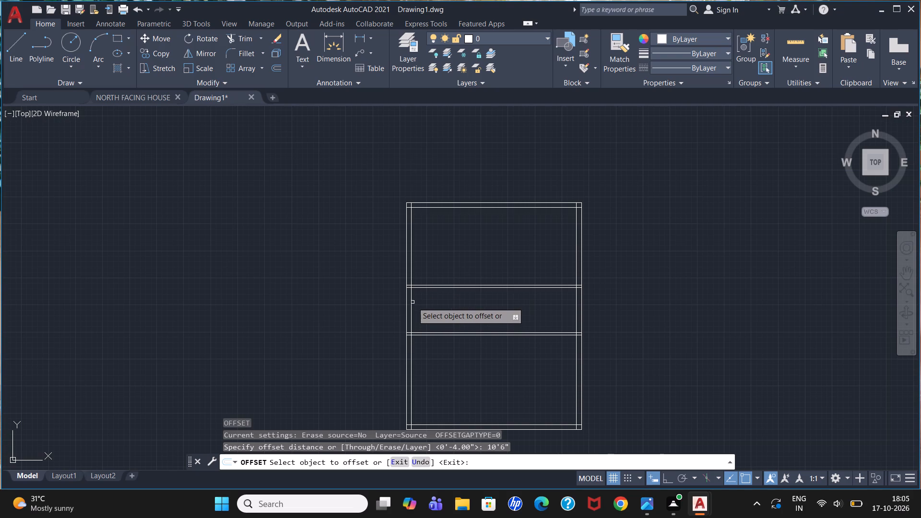
click(412, 303)
click(466, 296)
key(Escape)
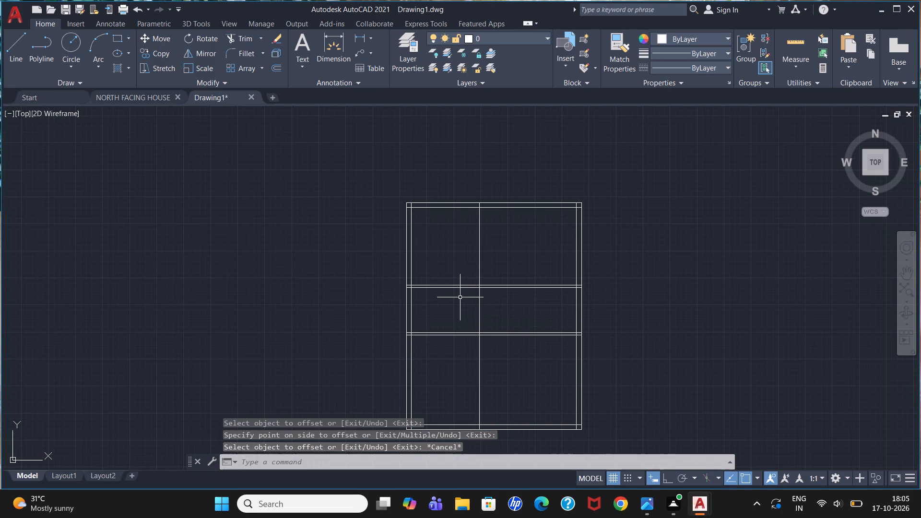
Offset the new vertical line 4" to the right to give that vertical partition its thickness.
key(o)
key(Return)
key(4)
key(shift+quotedbl)
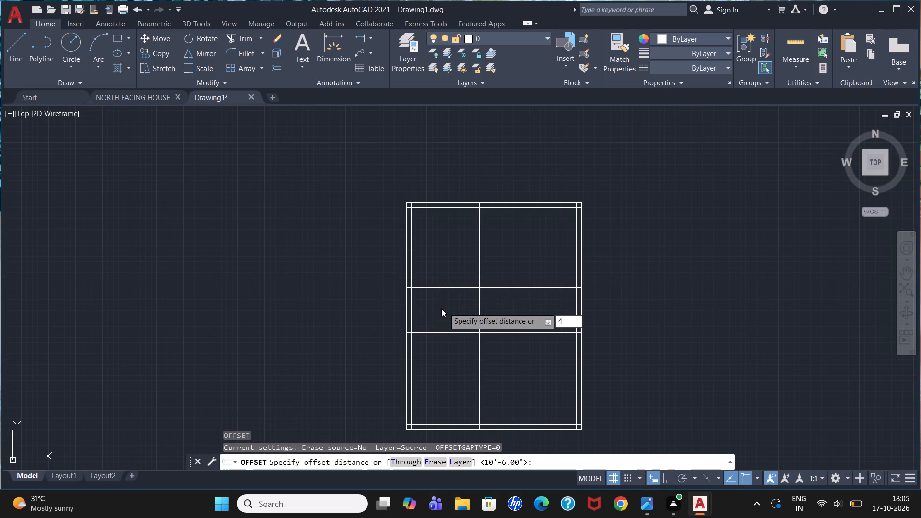
key(Return)
click(479, 273)
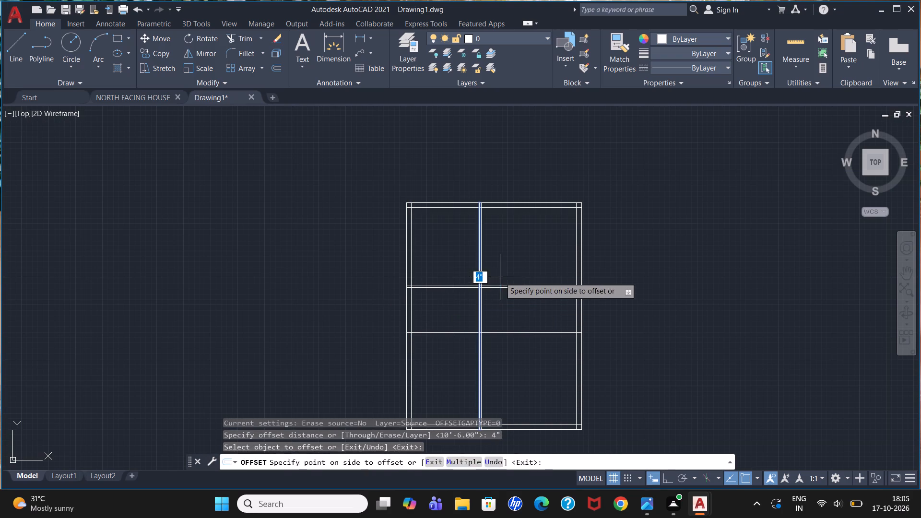
click(505, 276)
key(Escape)
key(Escape)
key(Escape)
key(Escape)
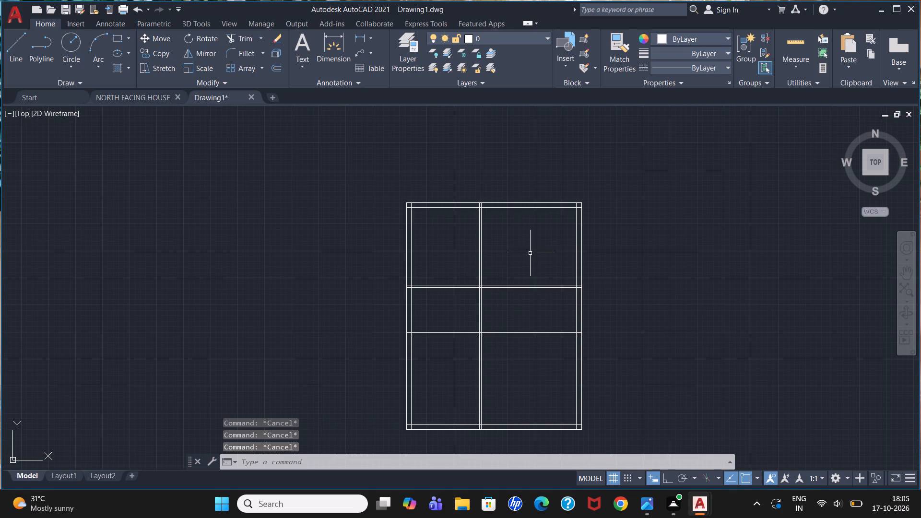
Offset the inner line of the left outer wall 7'8" to the right for another vertical partition.
key(o)
key(Return)
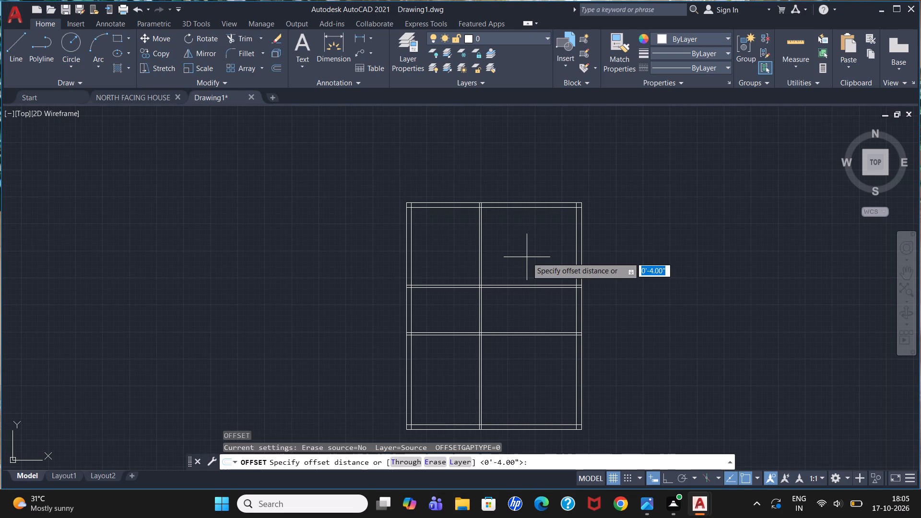
key(7)
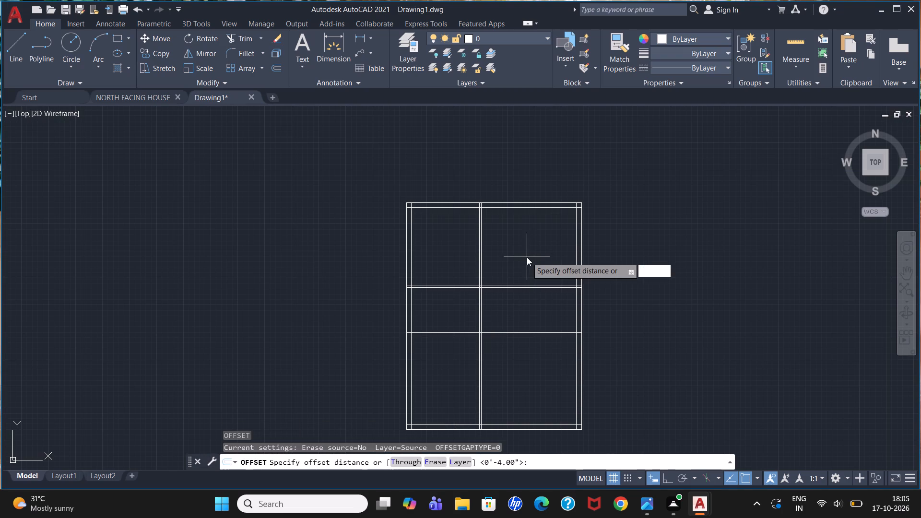
text('8)
key(shift+quotedbl)
key(Return)
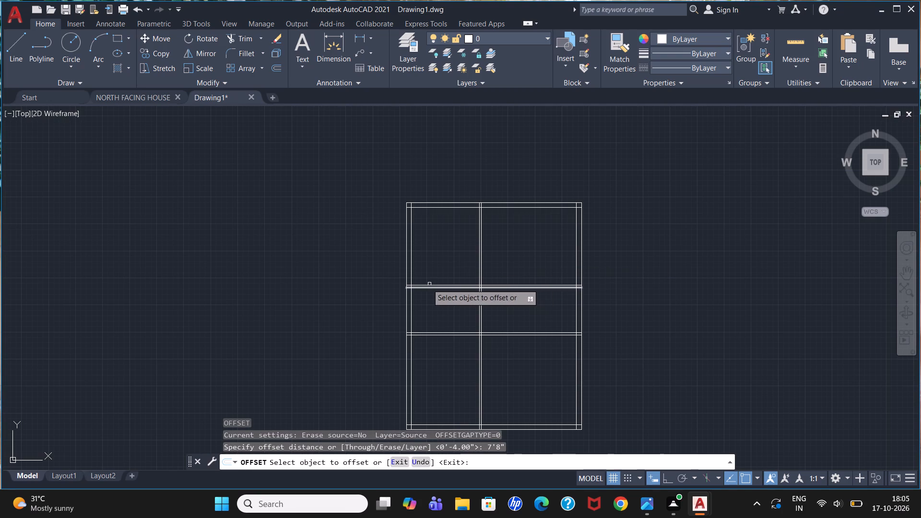
click(411, 309)
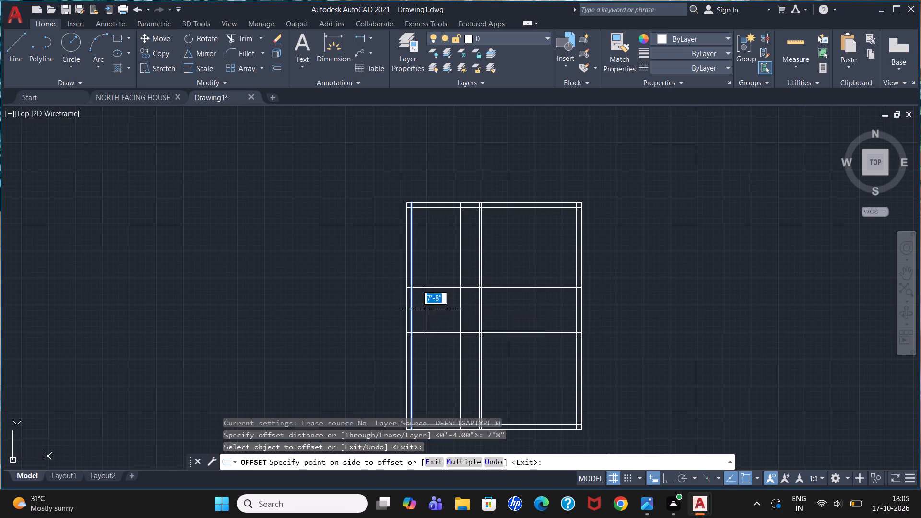
click(437, 309)
key(Escape)
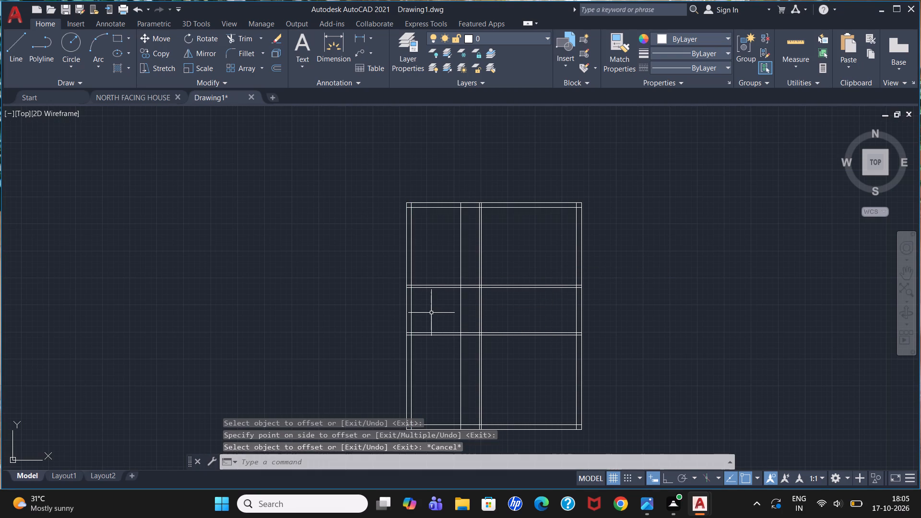
Offset the 7'8" partition line 4" to the right to give it wall thickness.
key(o)
key(Return)
text(4")
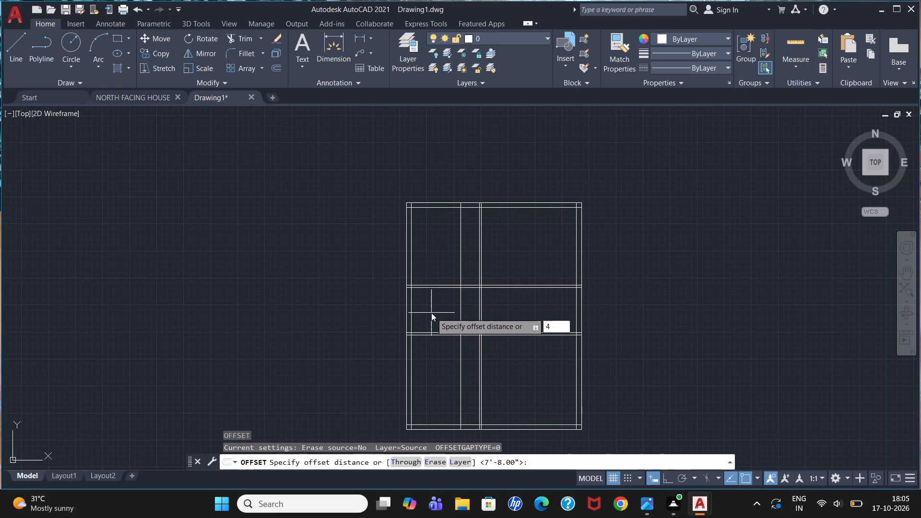
key(Return)
click(461, 317)
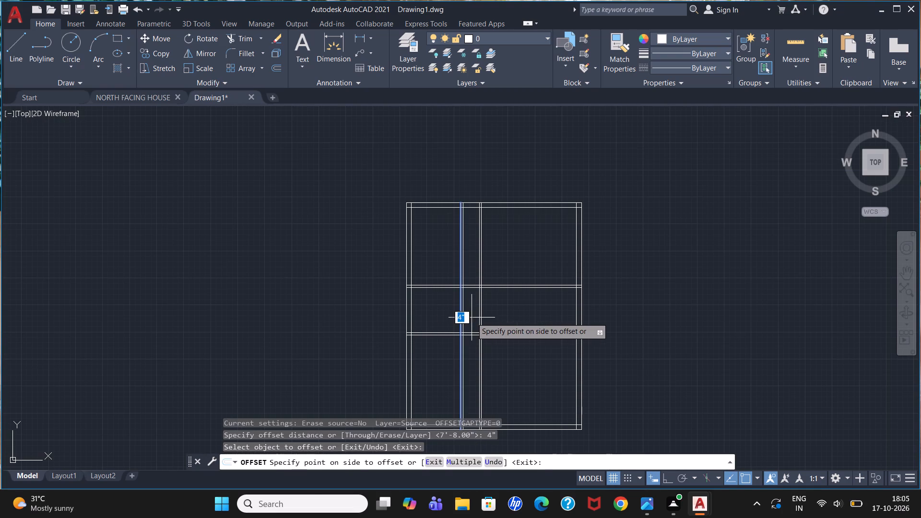
click(472, 318)
key(Escape)
key(Escape)
key(Escape)
key(Escape)
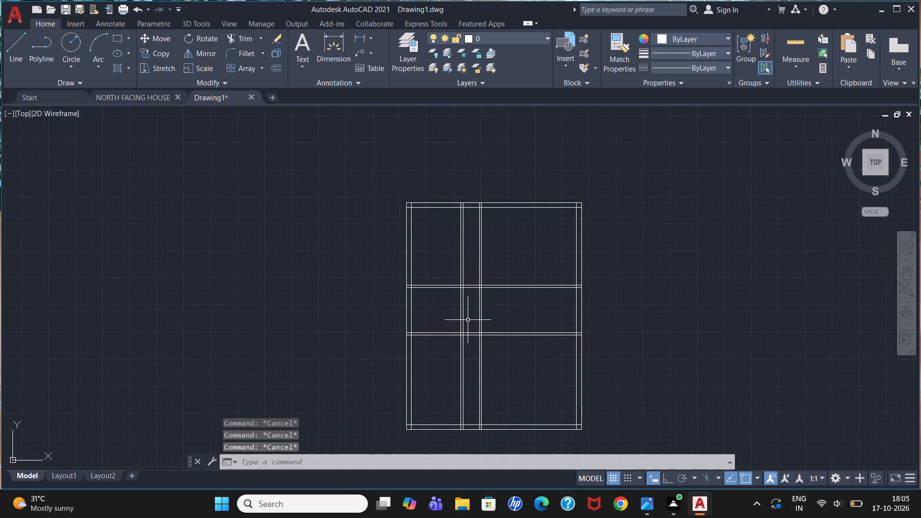
Trim the crossing partition lines, keeping the 10'6" partition only beside the top room and the 7'8" partition only beside the middle room.
text(tr)
key(Return)
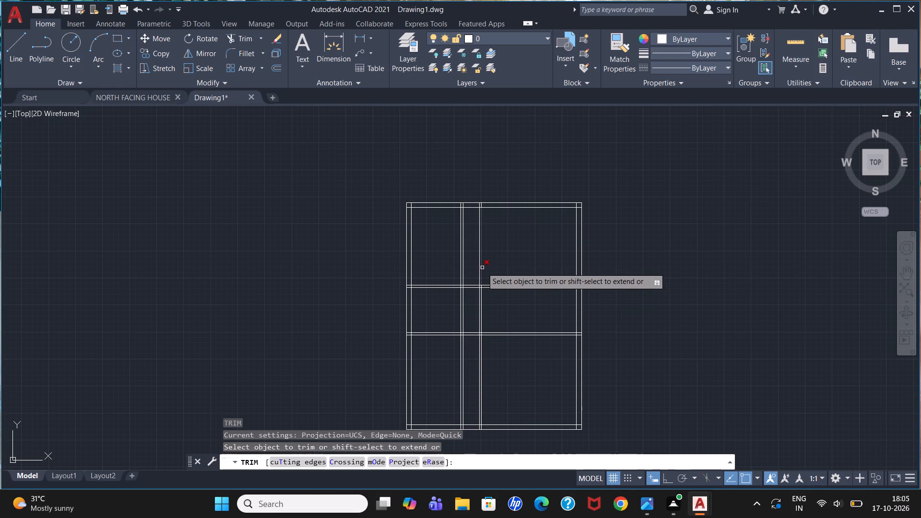
click(474, 311)
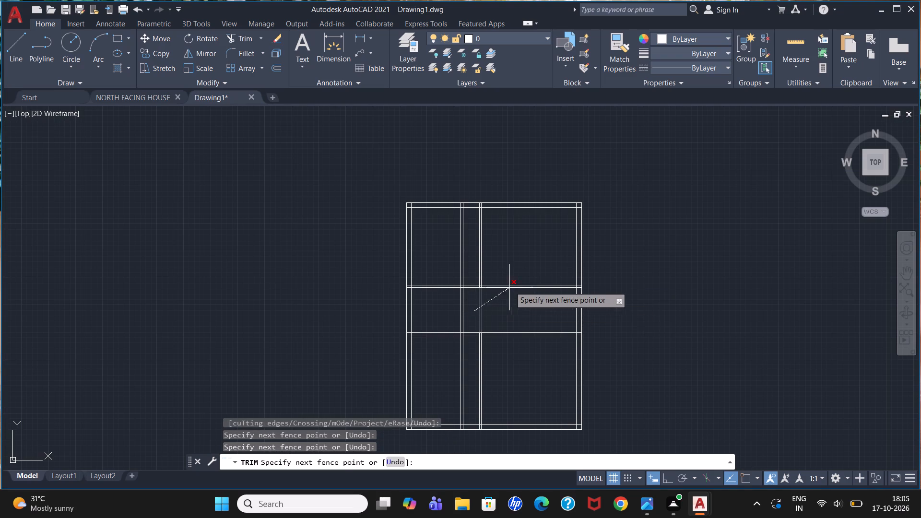
click(515, 275)
click(439, 248)
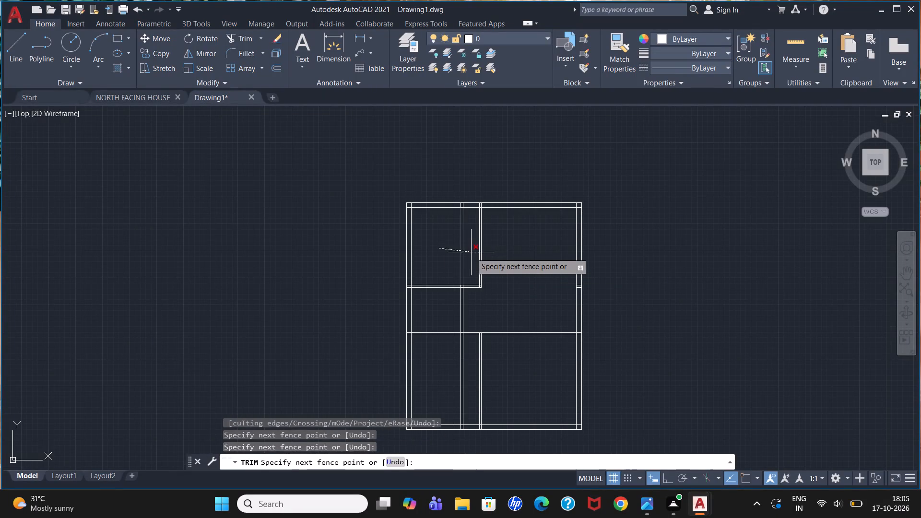
click(471, 253)
click(534, 307)
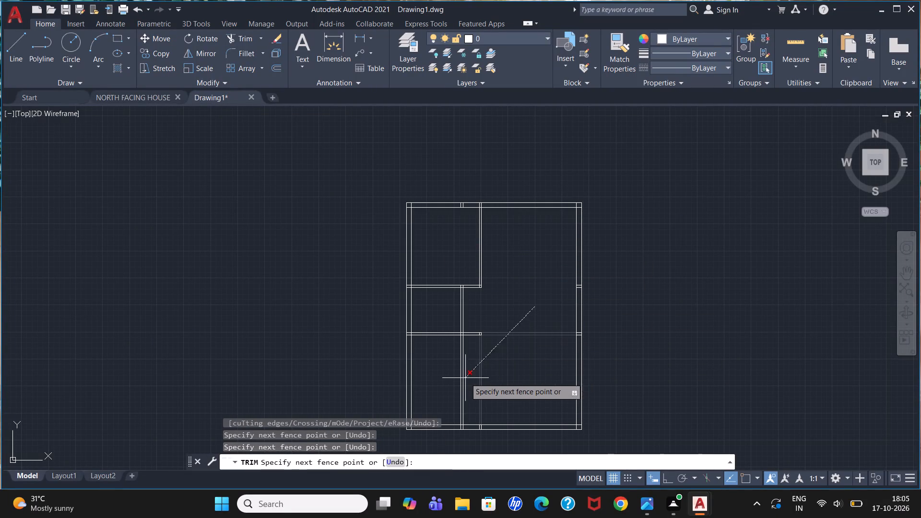
click(445, 377)
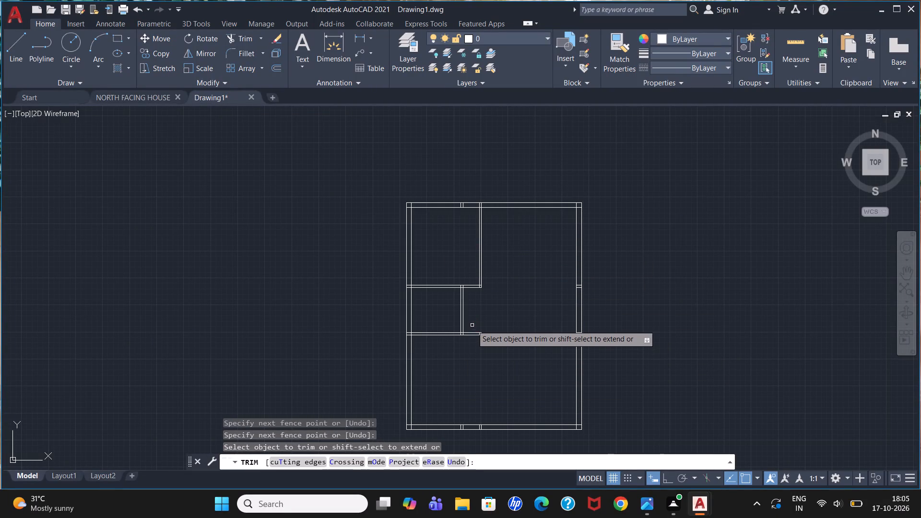
Trim the lower horizontal partition back to the 7'8" partition and remove the leftover line stubs beyond it.
scroll(475, 321, up, 1)
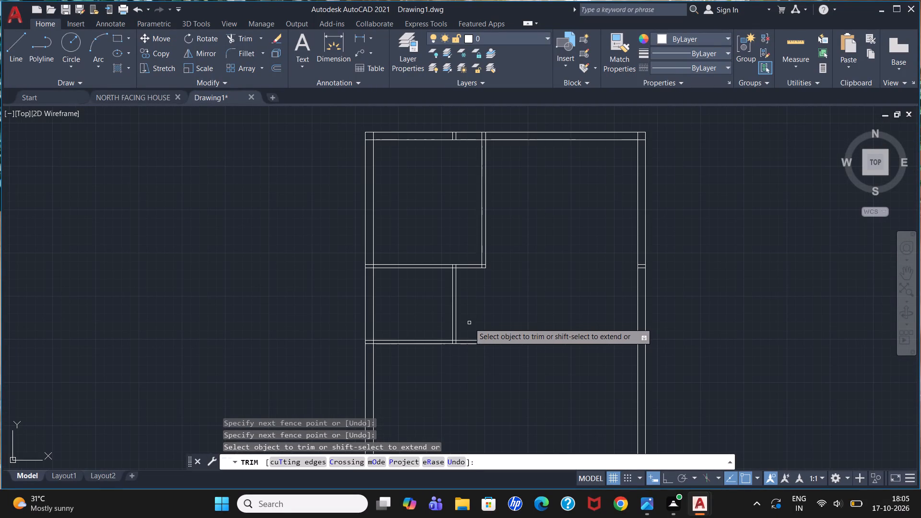
click(469, 319)
click(477, 353)
click(480, 334)
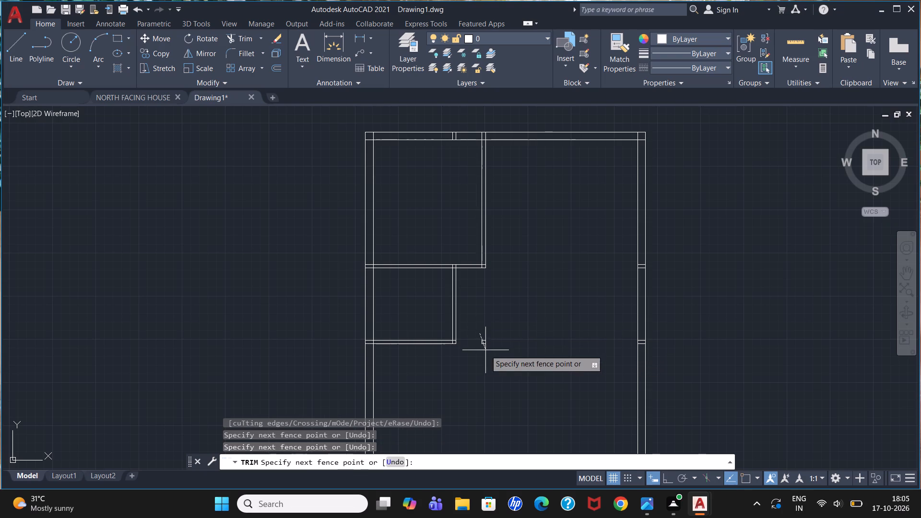
click(488, 351)
scroll(485, 342, up, 2)
click(485, 342)
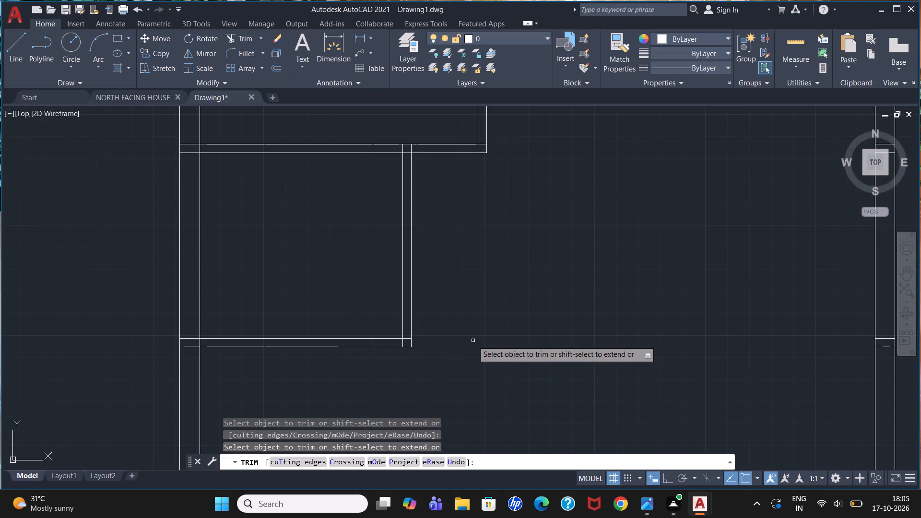
click(477, 342)
scroll(501, 276, down, 3)
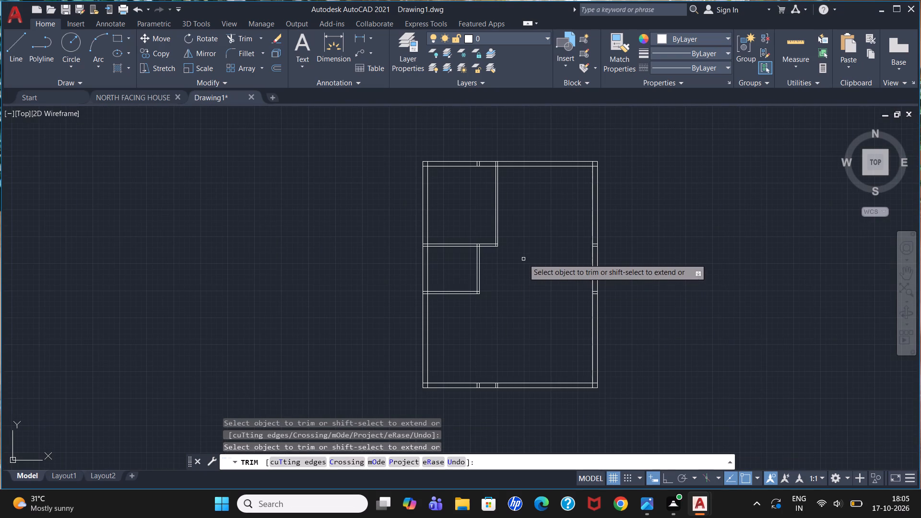
key(Escape)
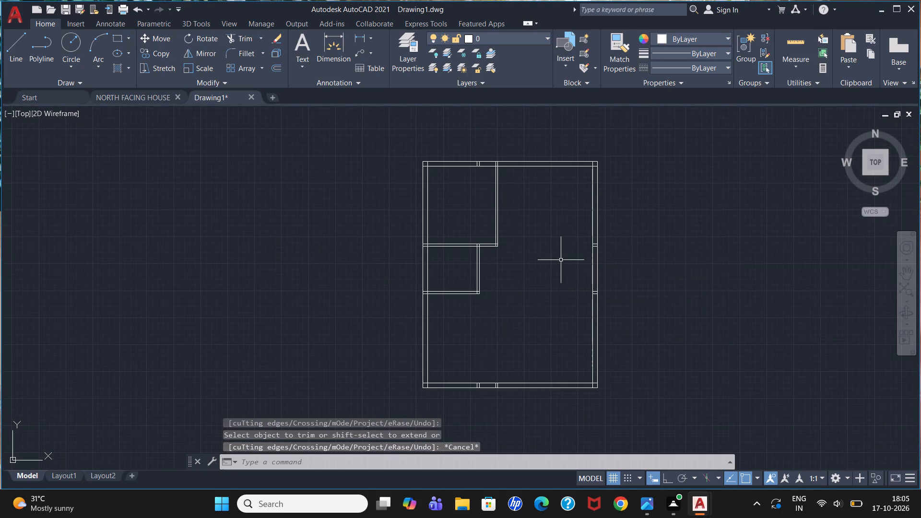
key(Escape)
key(Escape)
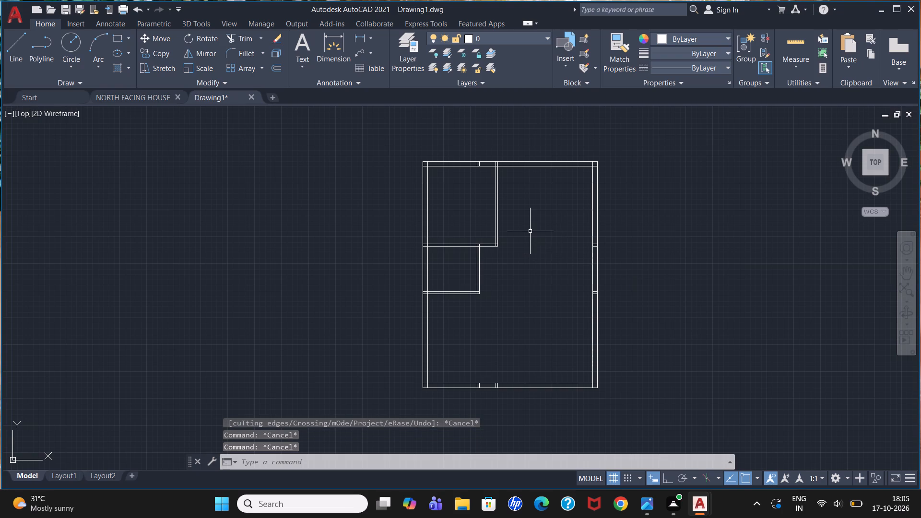
Offset the right line of the top room's vertical partition 4' to the right for a new partition.
key(o)
key(Return)
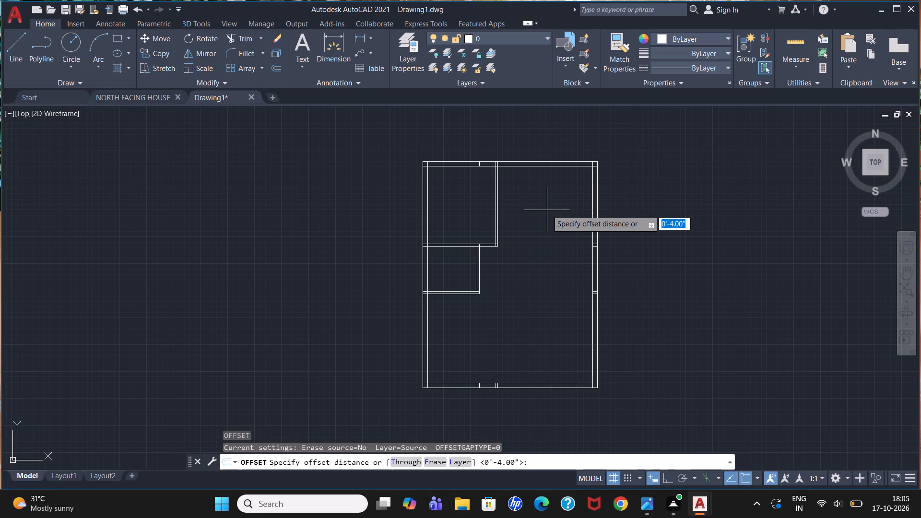
scroll(547, 210, up, 1)
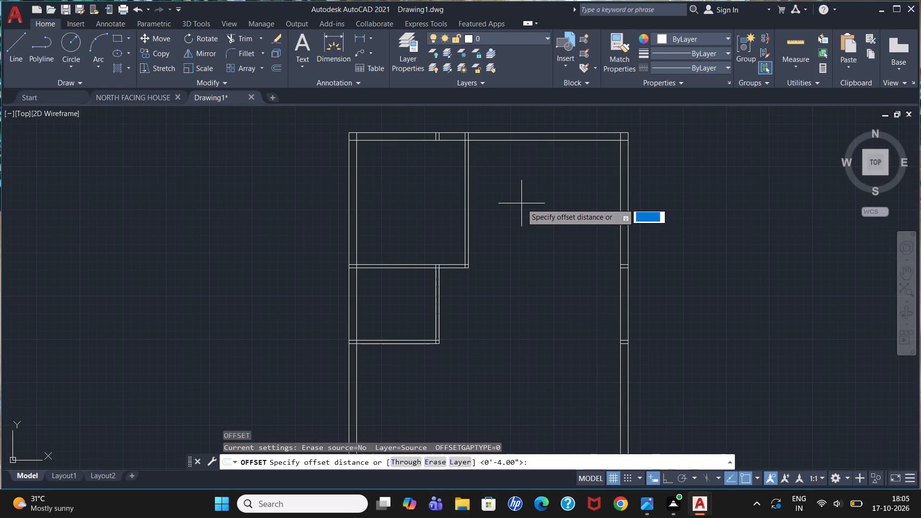
text(4')
key(Return)
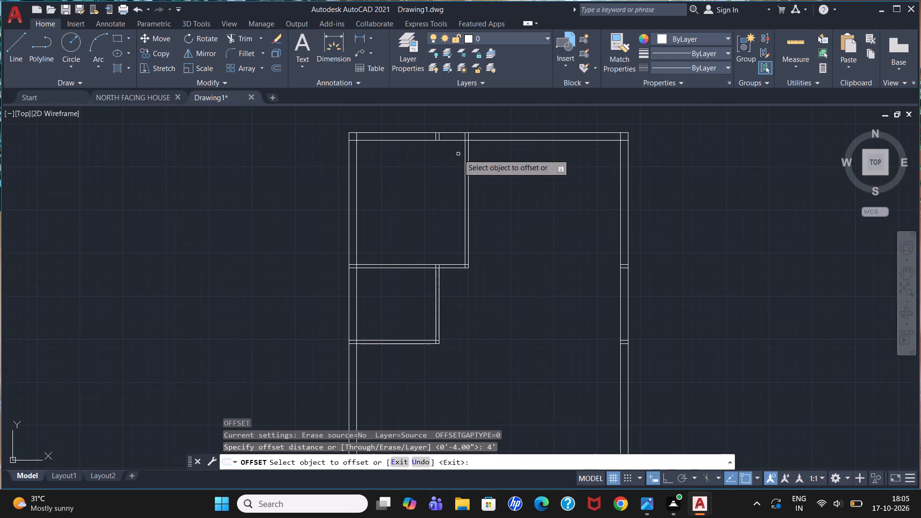
click(469, 183)
click(521, 185)
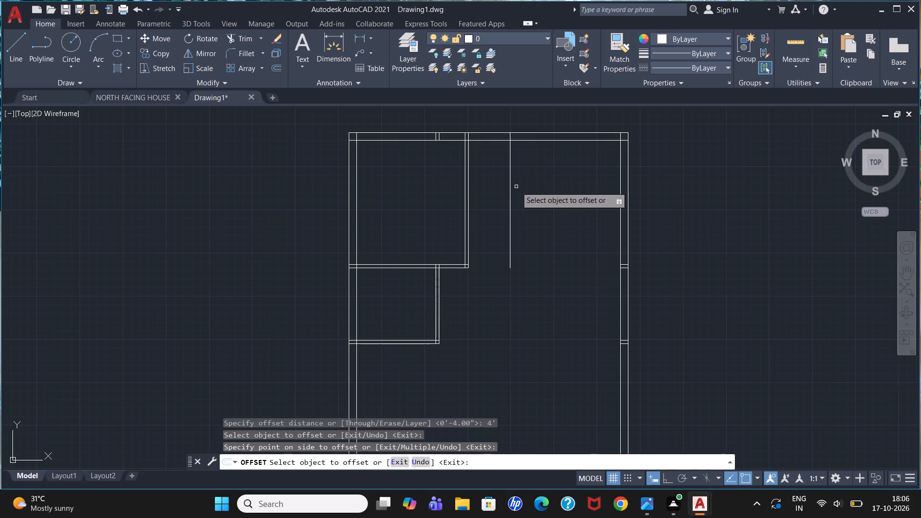
key(Escape)
Offset the new partition line 4" to the right to give it wall thickness.
key(o)
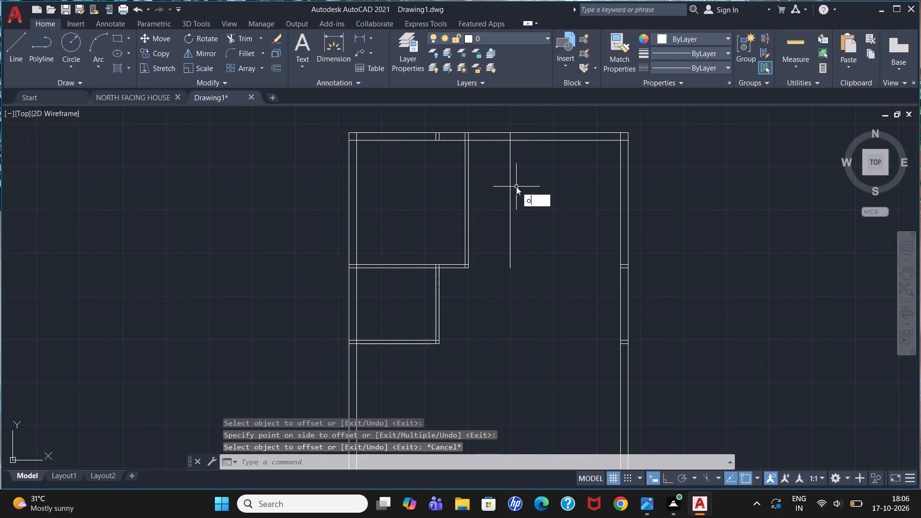
key(Return)
text(4")
key(Return)
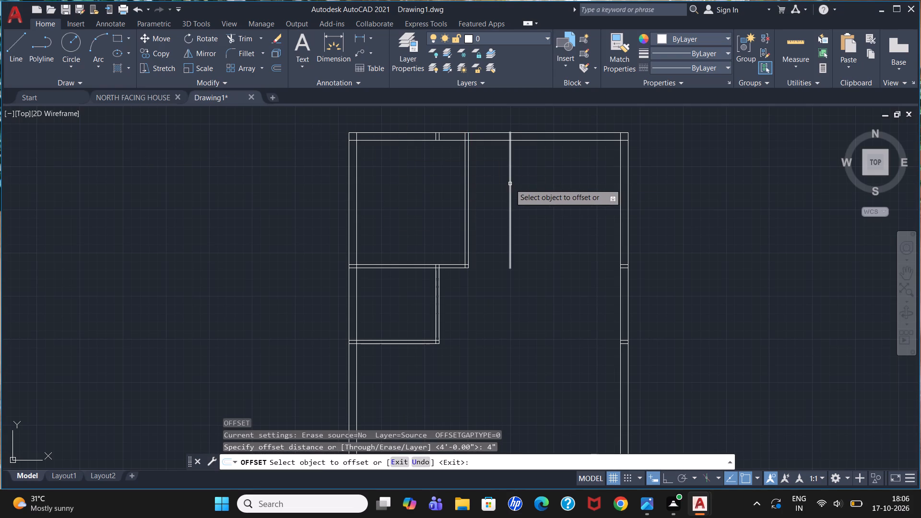
click(510, 184)
click(536, 184)
key(Return)
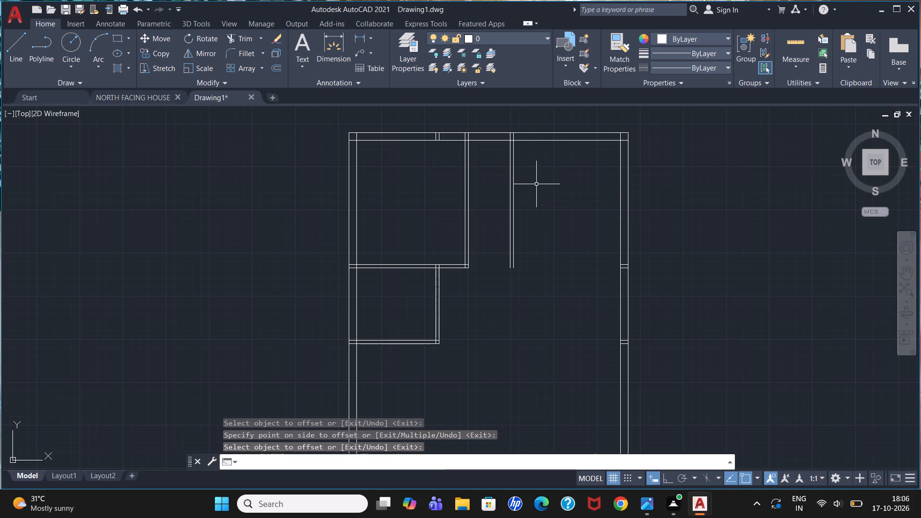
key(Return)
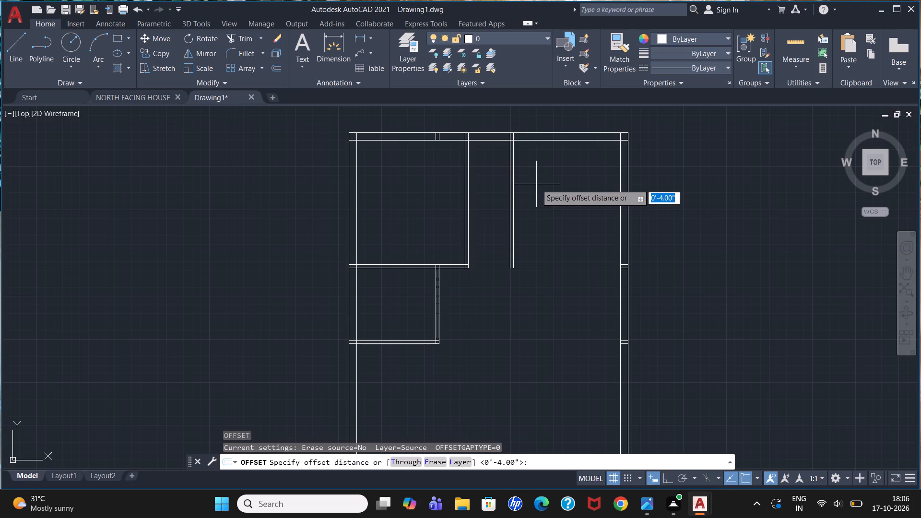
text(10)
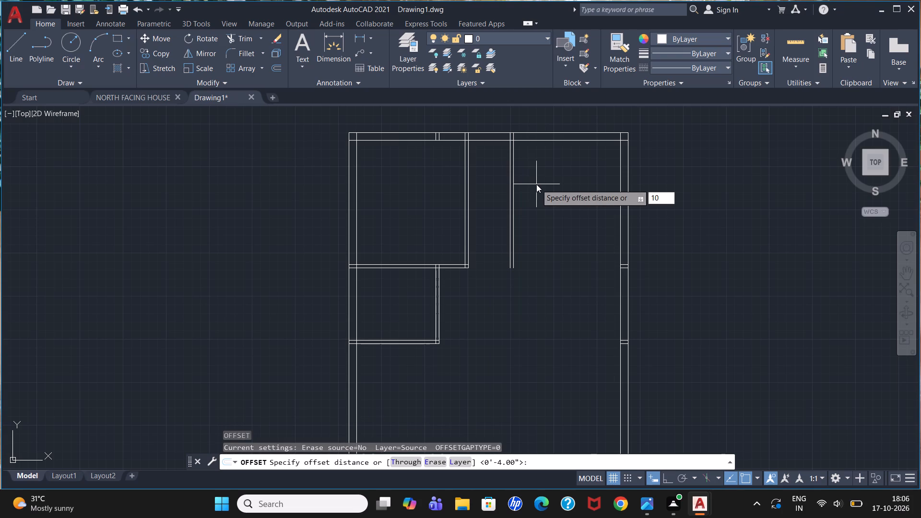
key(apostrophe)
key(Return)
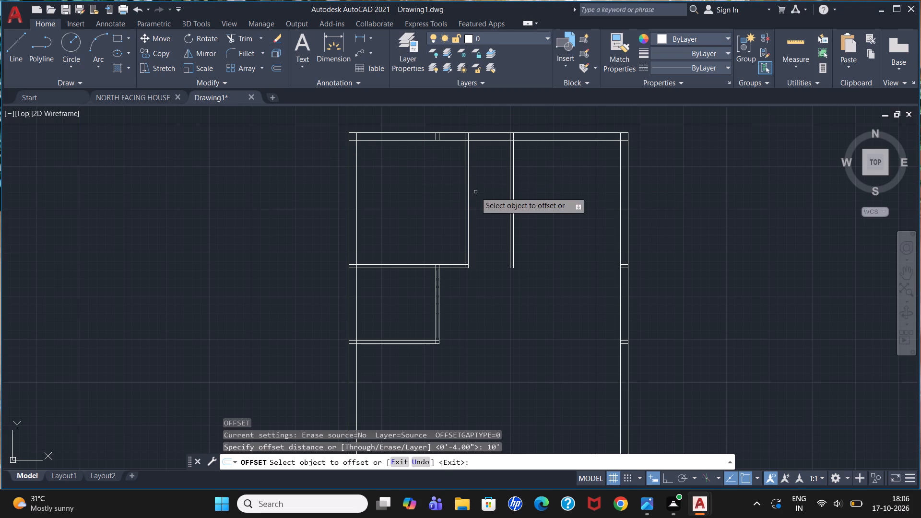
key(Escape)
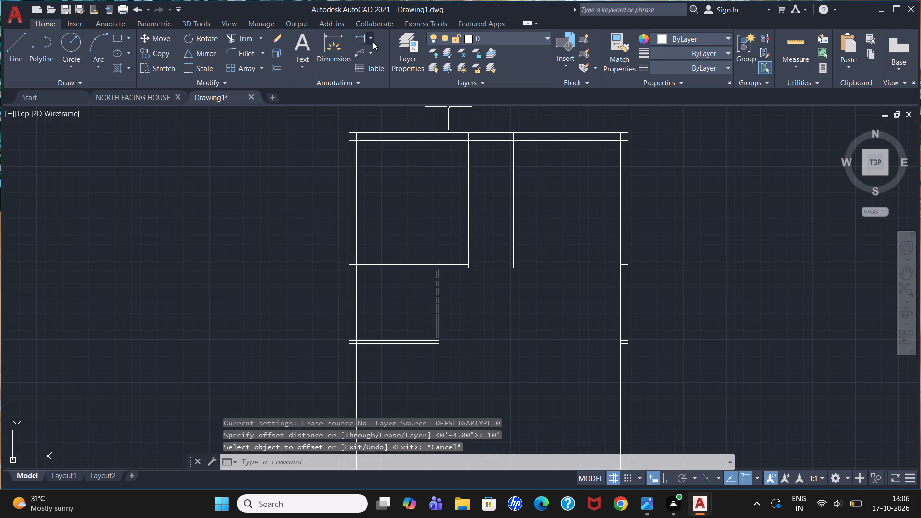
Measure the width from the new partition's right line to the inner line of the right outer wall using a linear dimension.
click(358, 37)
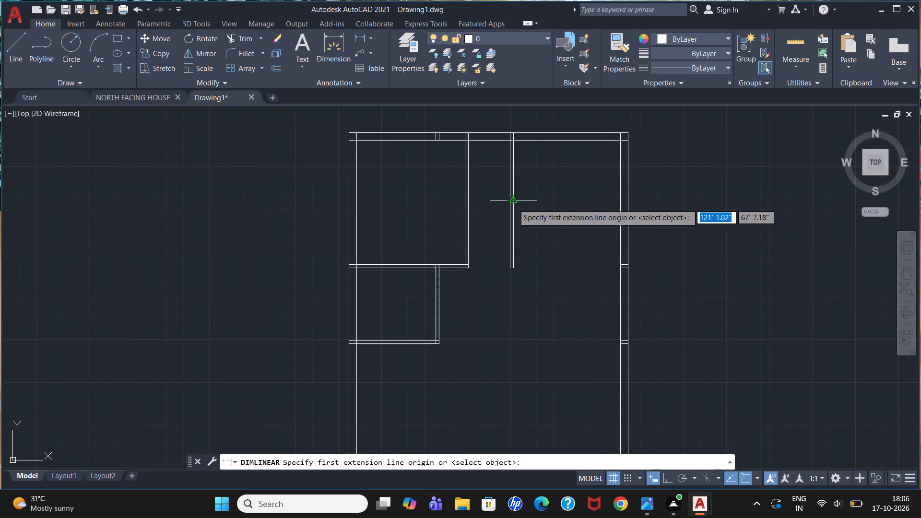
click(514, 204)
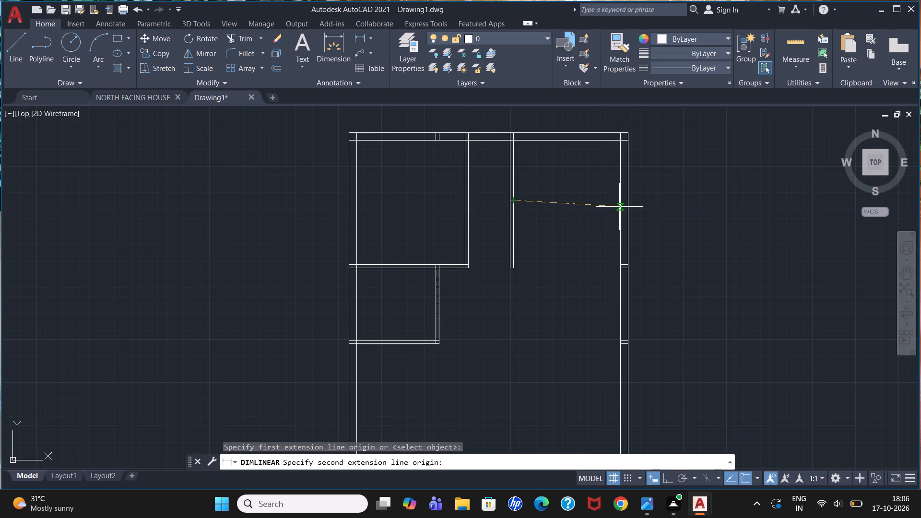
scroll(619, 207, up, 2)
click(619, 196)
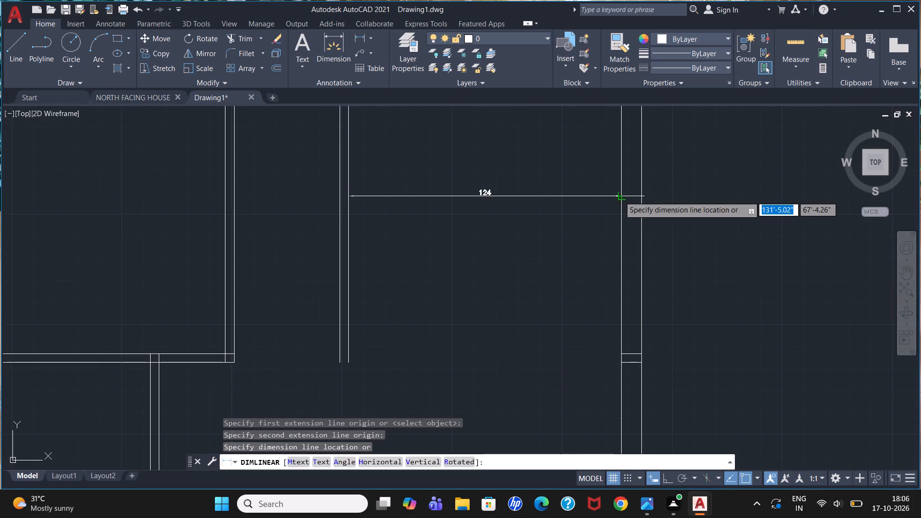
scroll(619, 196, up, 1)
scroll(619, 196, down, 2)
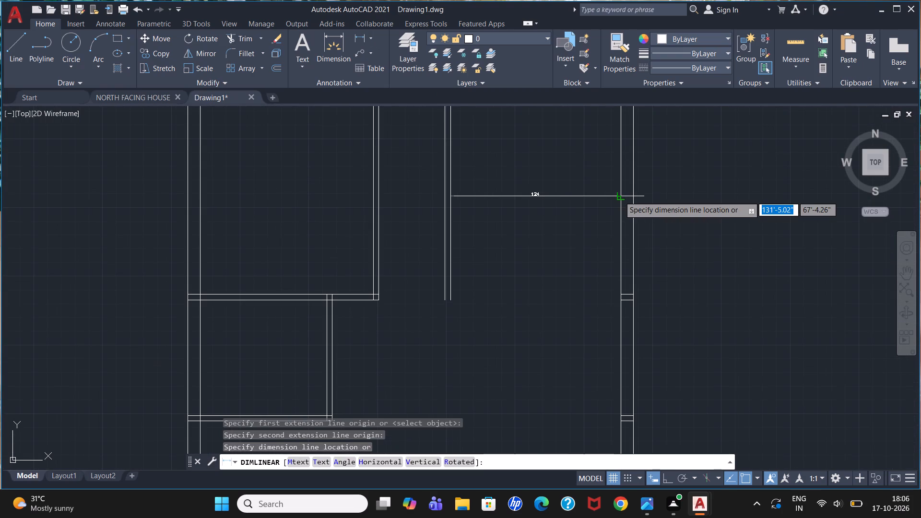
key(Escape)
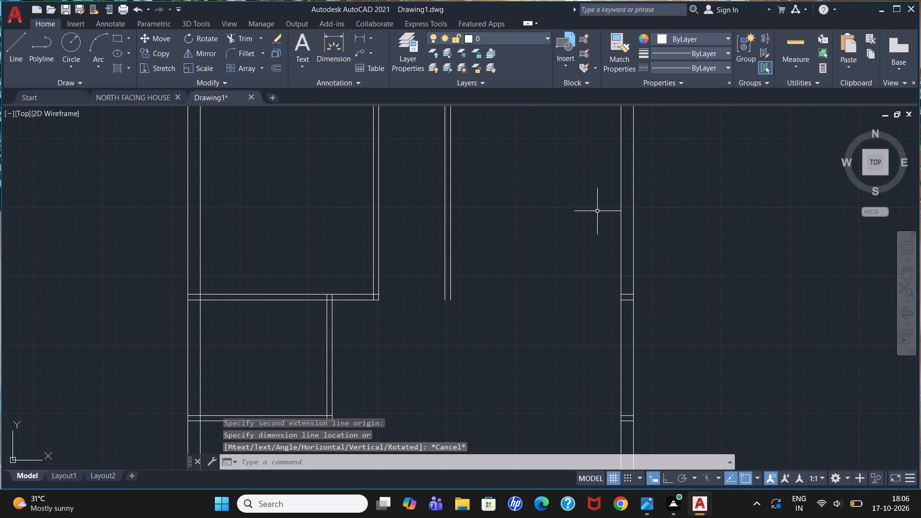
Modify the ISO-25 dimension style to use the Engineering unit format for linear dimensions.
scroll(599, 235, down, 2)
scroll(582, 255, up, 1)
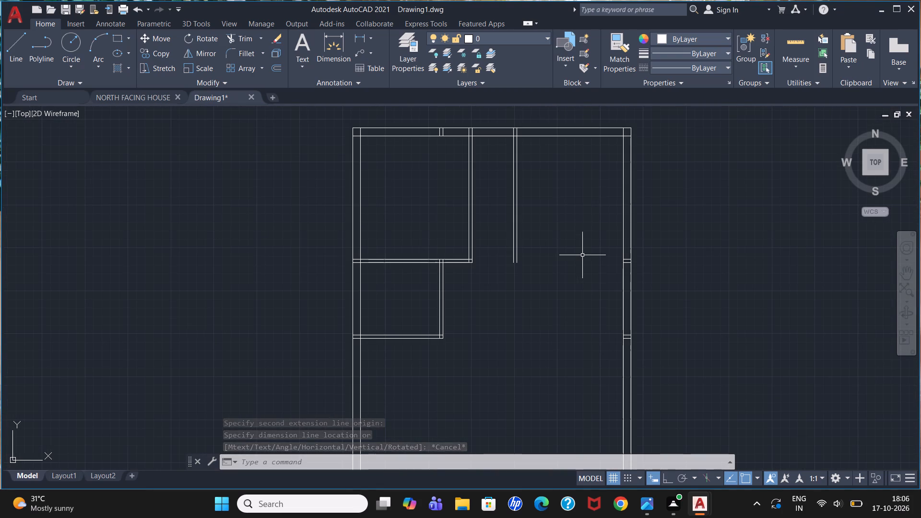
text(dim)
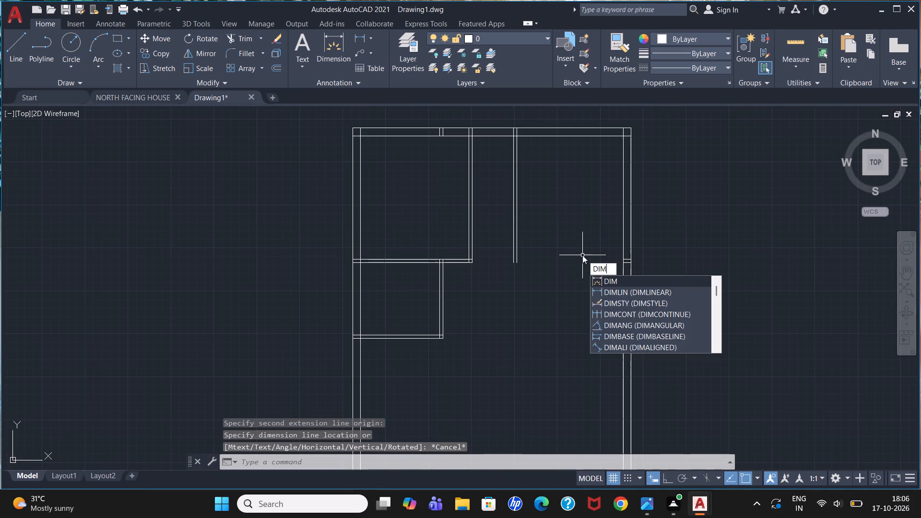
text(style)
key(Return)
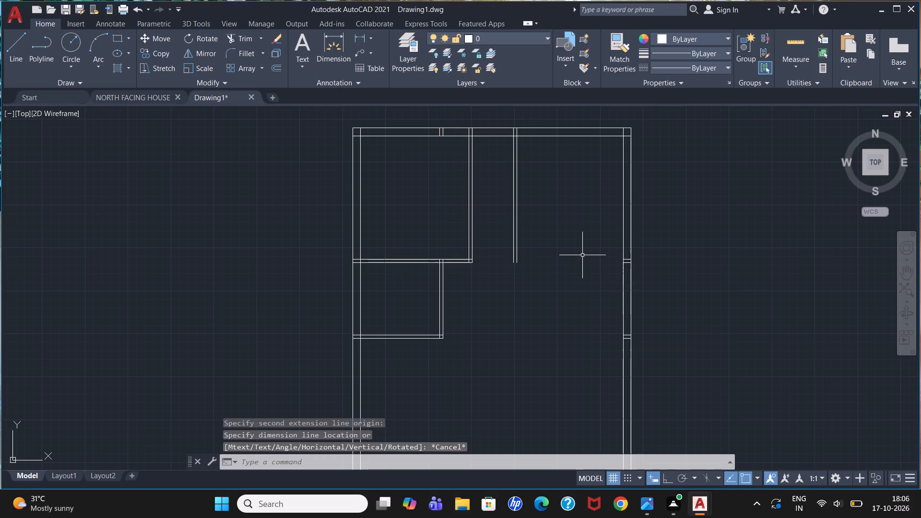
click(577, 225)
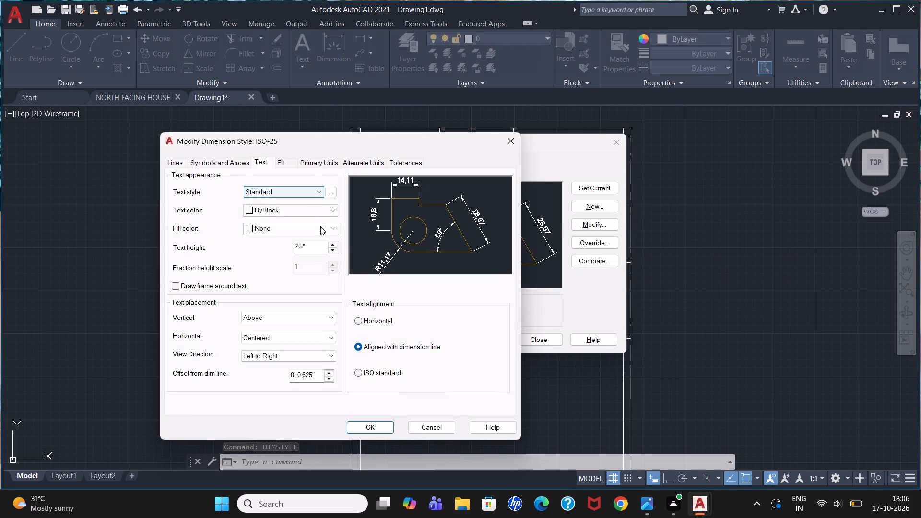
click(311, 161)
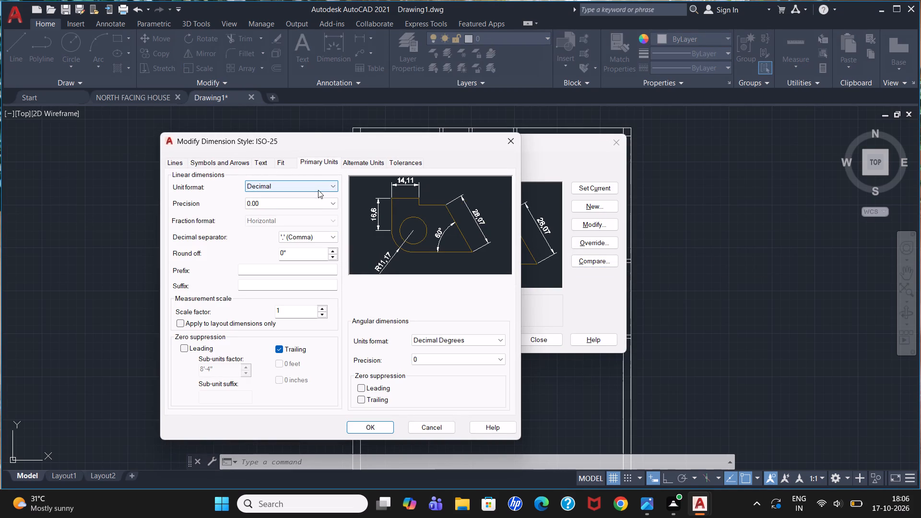
click(318, 190)
click(307, 212)
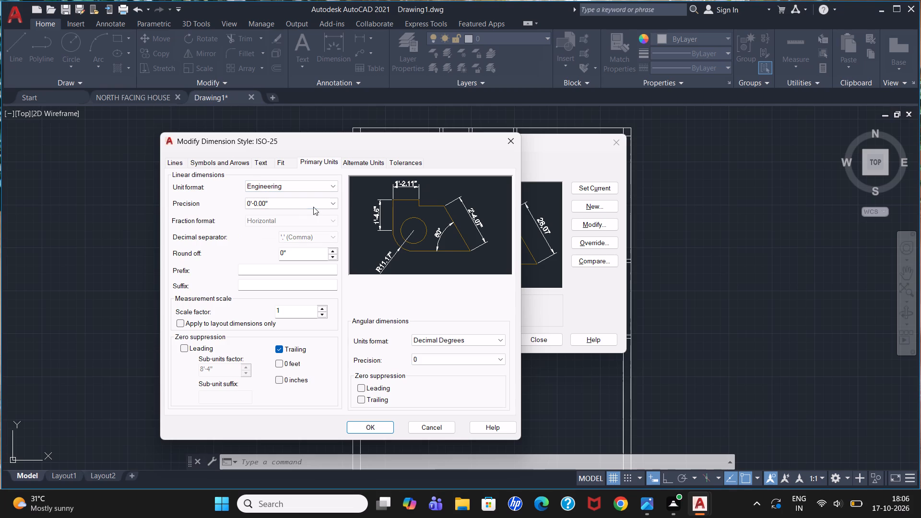
click(370, 427)
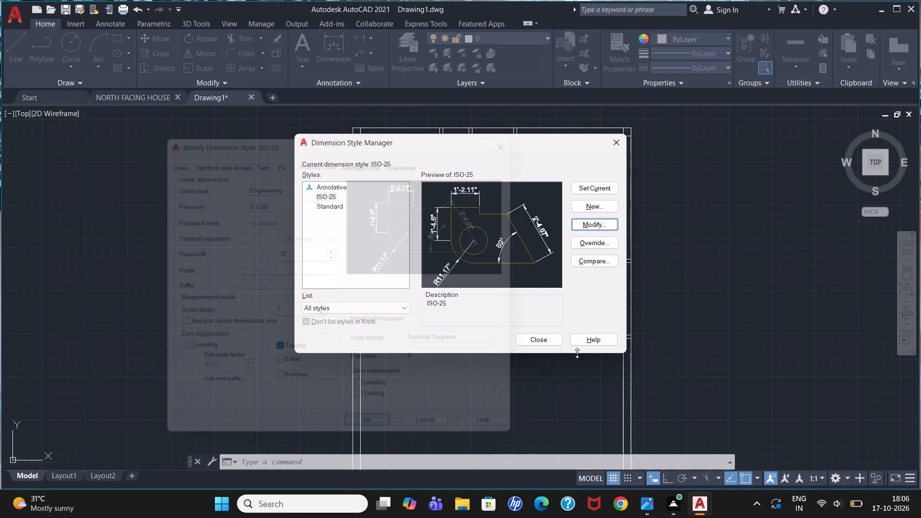
click(549, 339)
scroll(462, 214, up, 2)
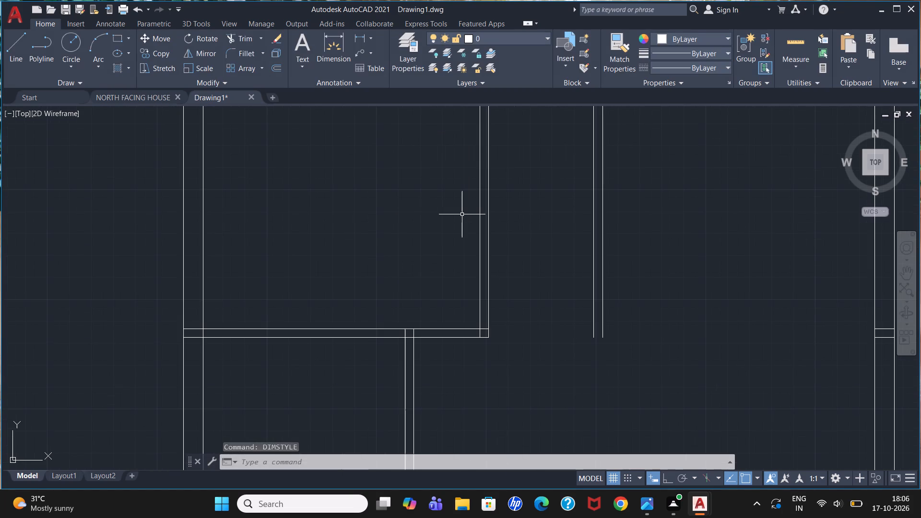
Measure the width from the new vertical partition's right line to the right outer wall's inner line using a linear dimension.
scroll(462, 214, down, 2)
scroll(689, 165, up, 1)
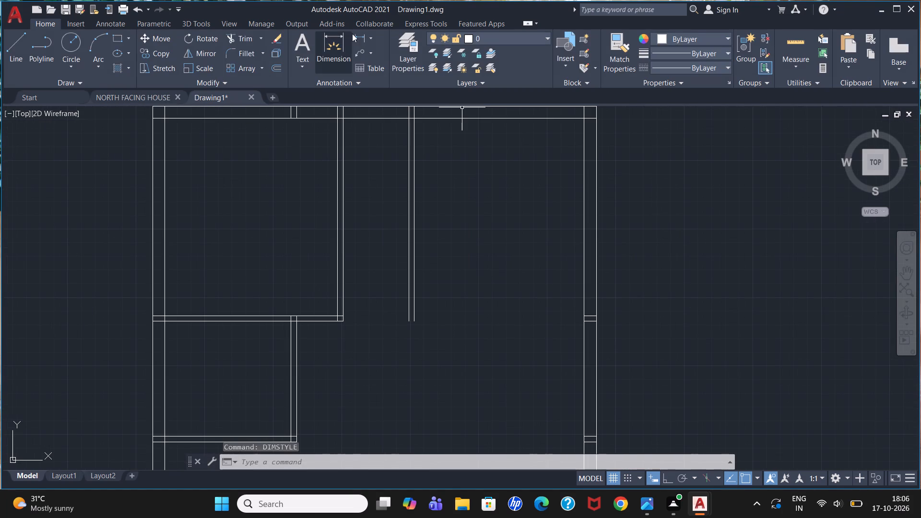
click(360, 35)
click(413, 186)
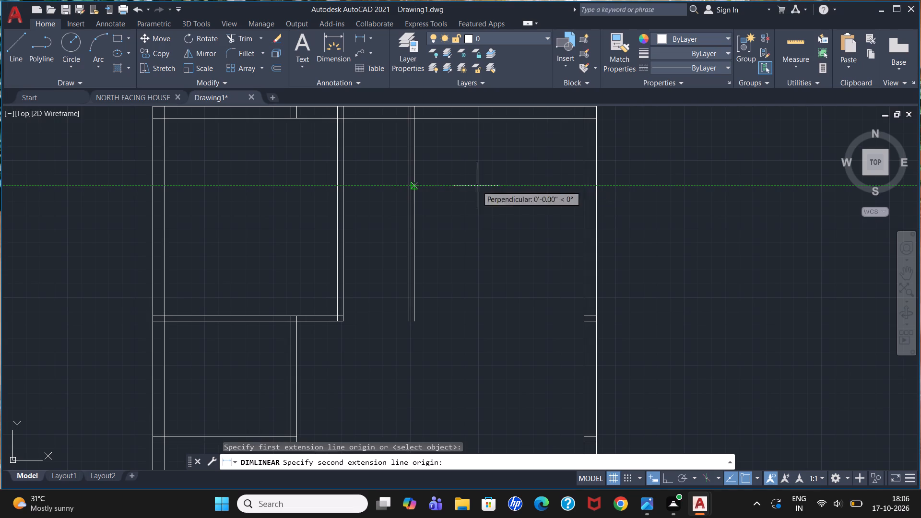
click(585, 186)
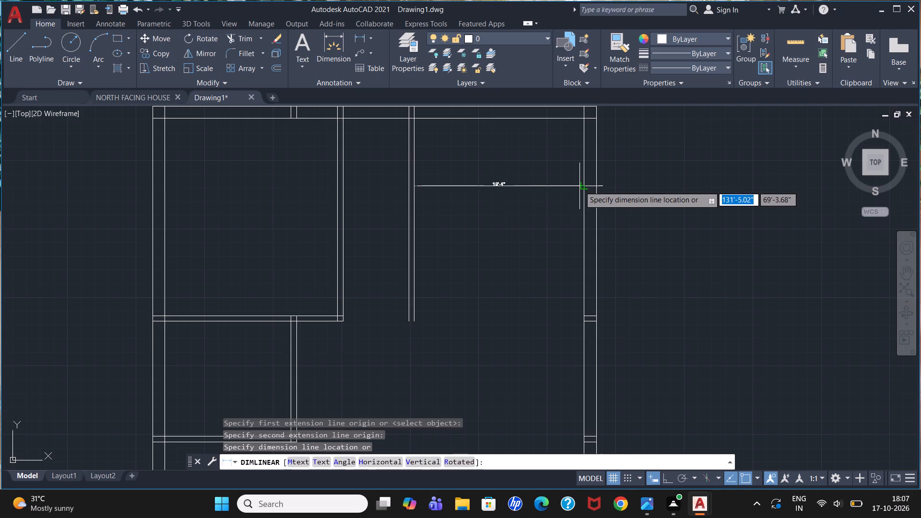
scroll(579, 186, up, 2)
scroll(579, 186, down, 1)
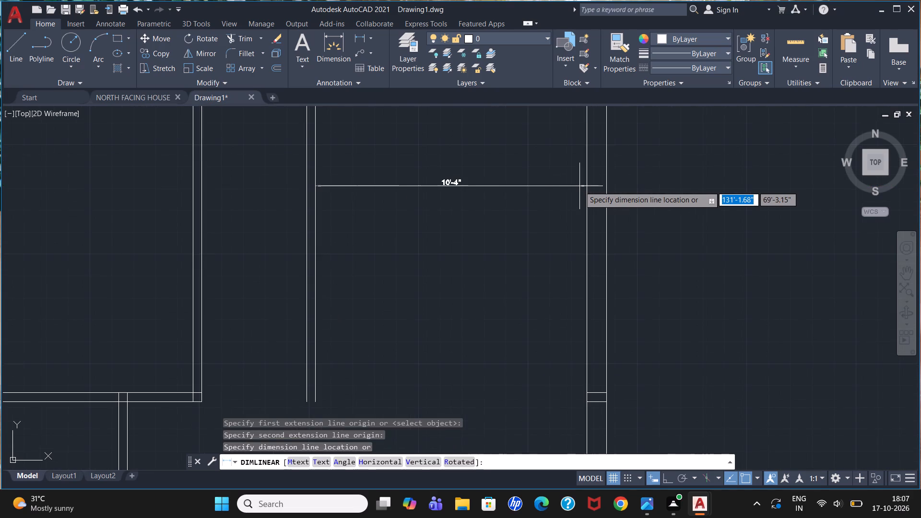
scroll(579, 186, down, 2)
scroll(562, 208, up, 1)
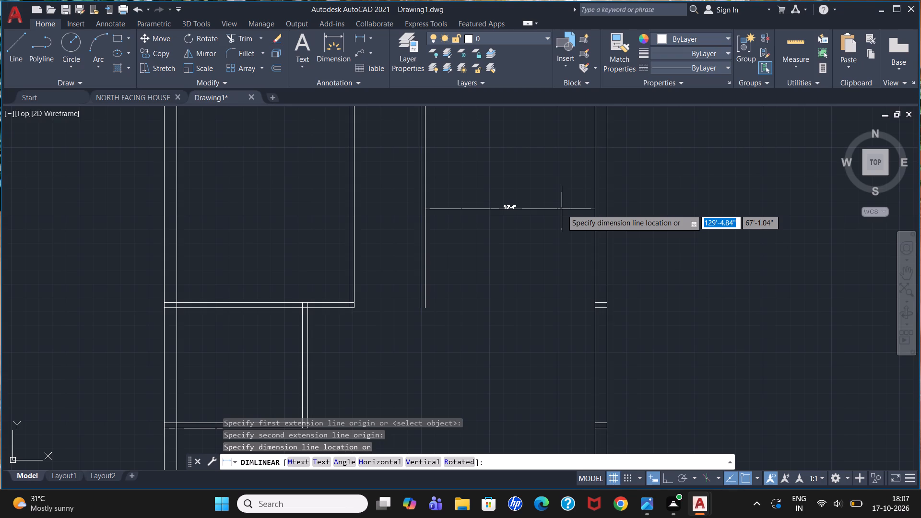
scroll(486, 190, down, 2)
key(Escape)
key(Escape)
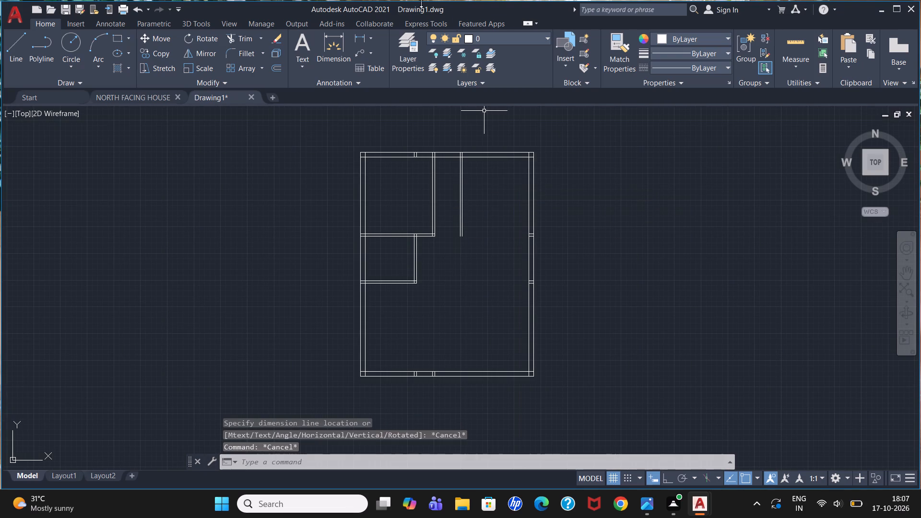
Measure the height from the small room's lower partition to the bottom outer wall's inner line using a linear dimension.
click(359, 37)
scroll(378, 254, up, 2)
scroll(391, 262, down, 2)
scroll(407, 372, up, 2)
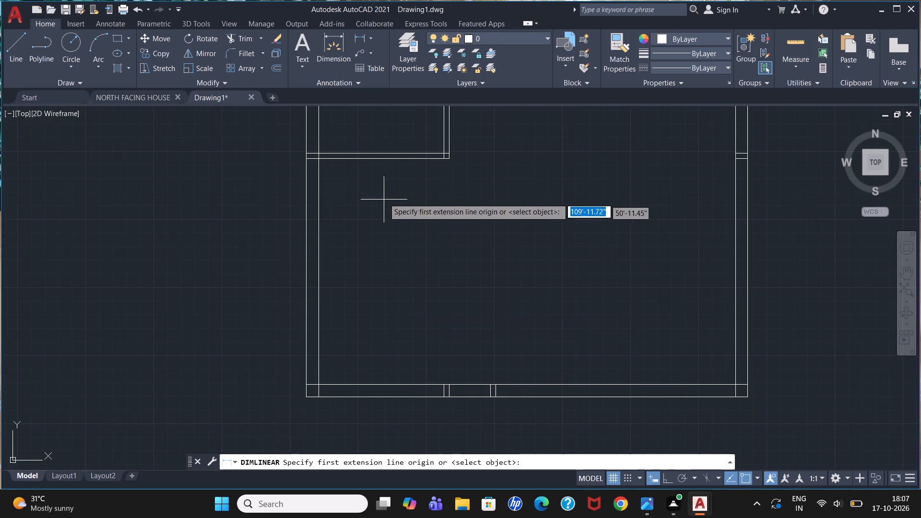
click(383, 159)
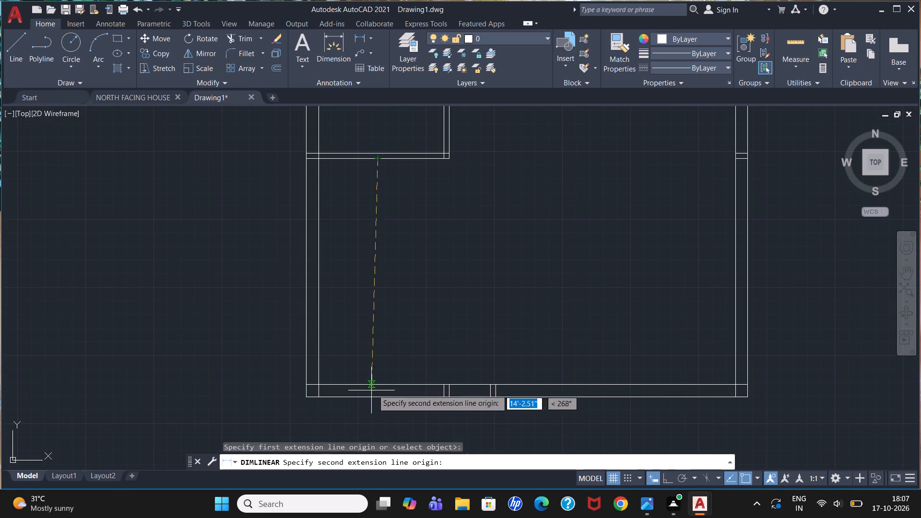
click(374, 382)
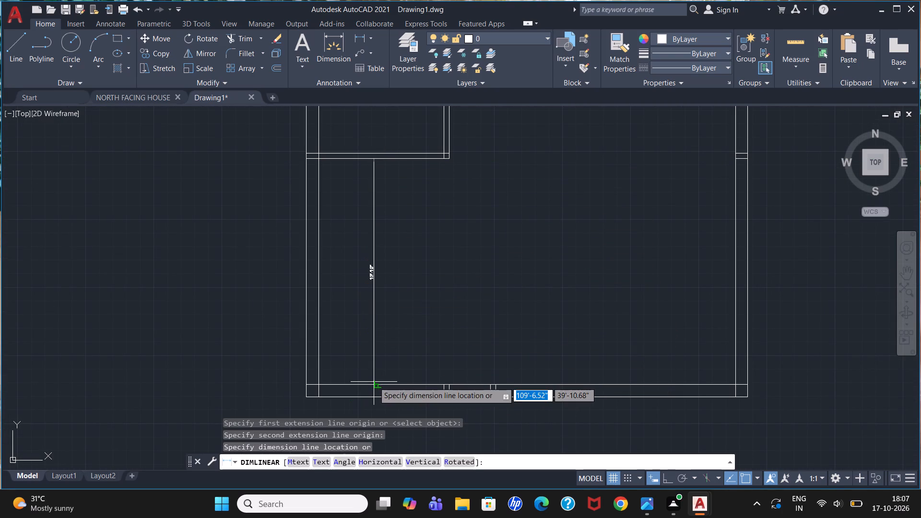
scroll(374, 382, up, 3)
scroll(374, 382, down, 2)
scroll(374, 382, up, 1)
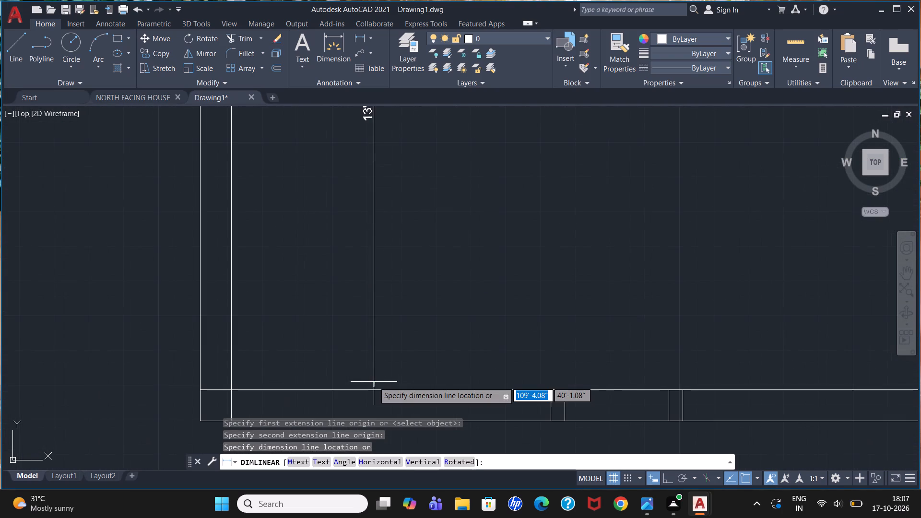
scroll(374, 382, down, 1)
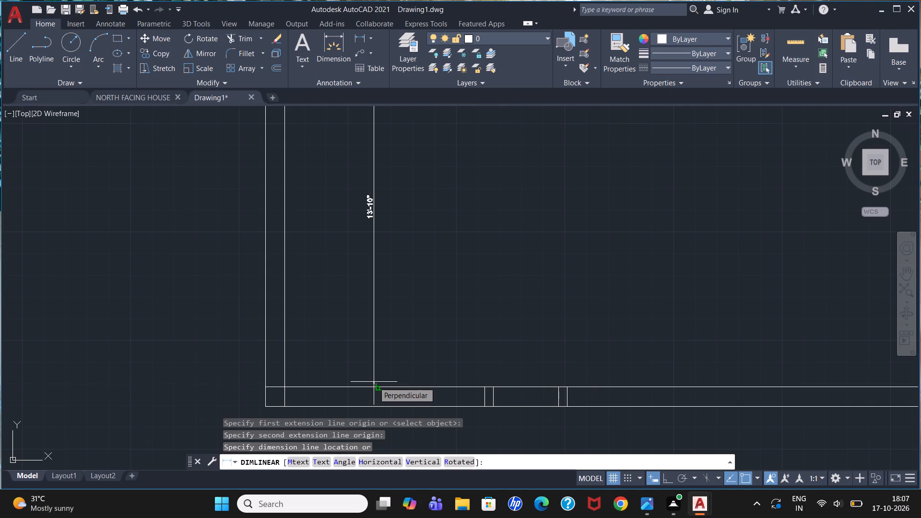
key(Escape)
Offset the right lines of both vertical partitions at the top of the plan 1" to the right.
scroll(374, 381, down, 3)
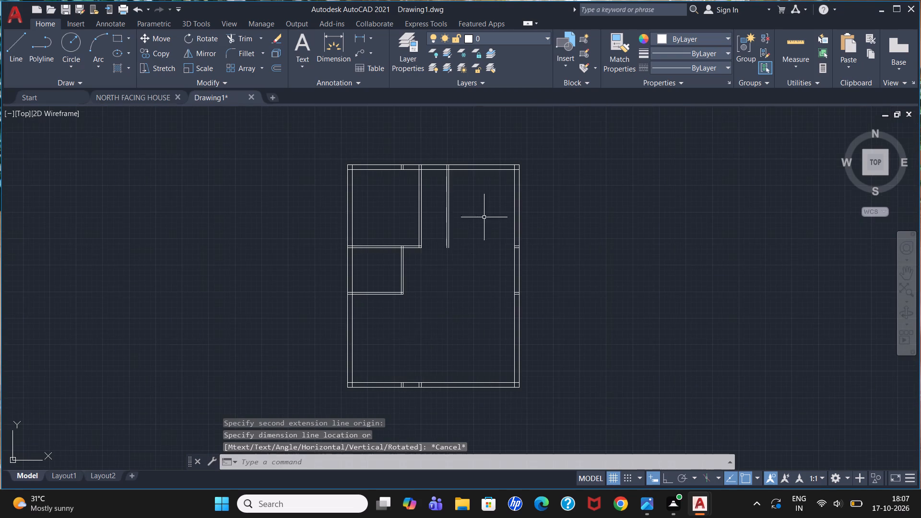
scroll(485, 204, up, 3)
scroll(482, 204, down, 2)
scroll(455, 168, up, 1)
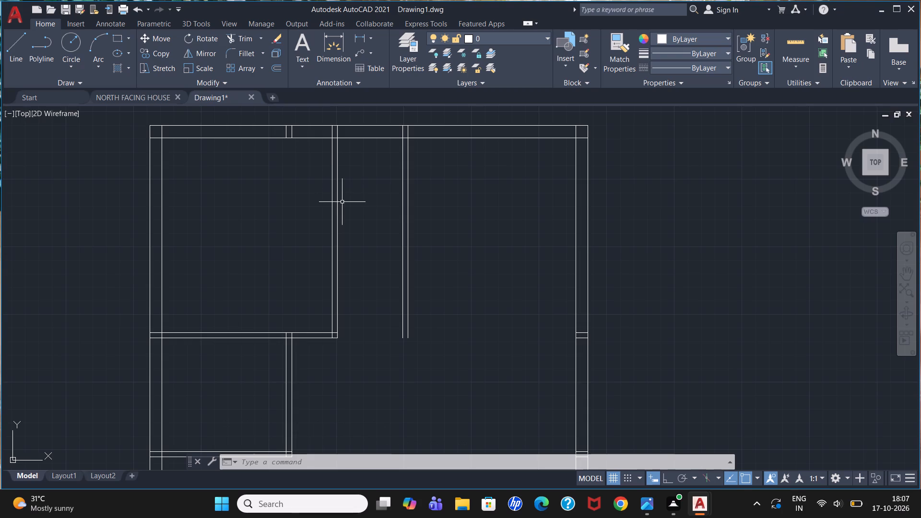
key(o)
key(Return)
text(1")
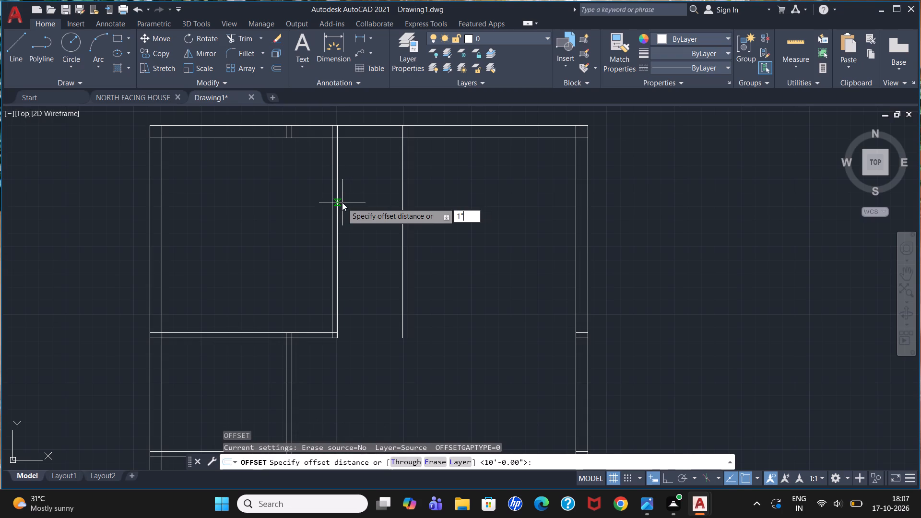
key(Return)
click(335, 200)
click(338, 201)
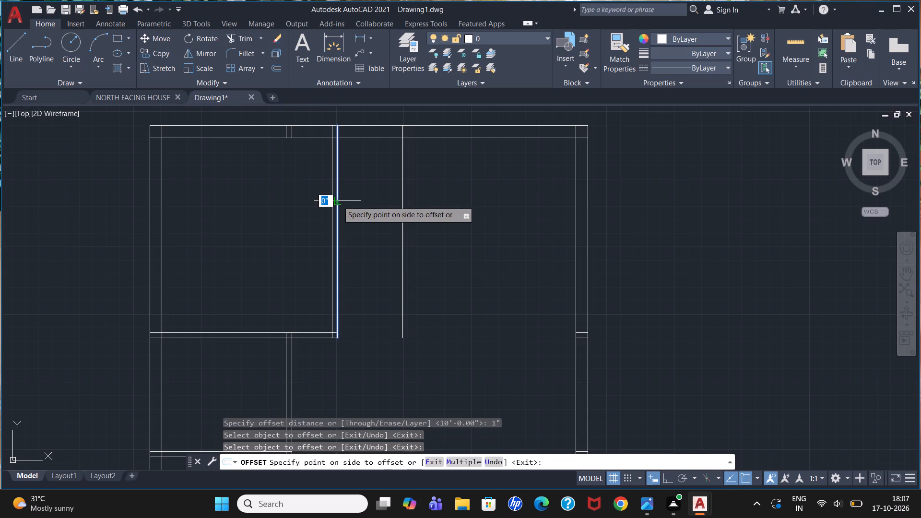
click(350, 205)
click(409, 210)
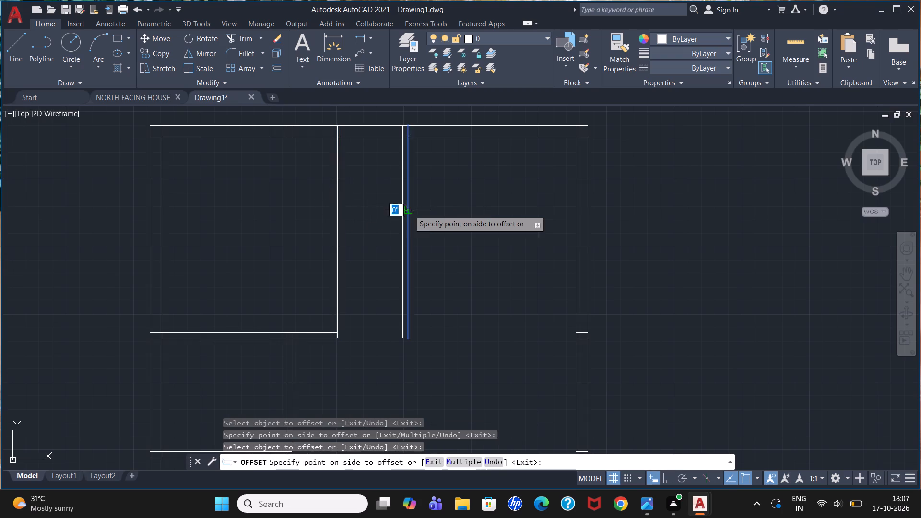
click(424, 211)
key(Escape)
Delete the original right lines of the two upper vertical partitions, keeping the 1" offset copies.
scroll(370, 206, up, 2)
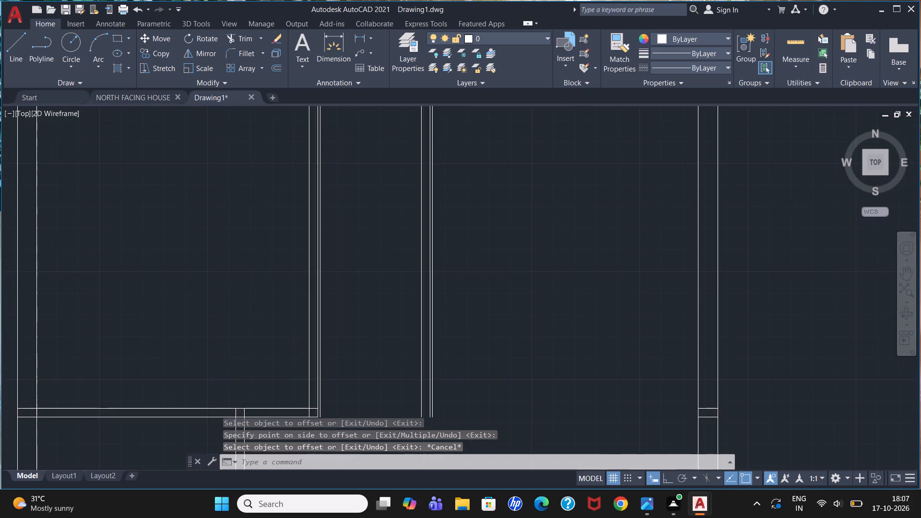
click(287, 216)
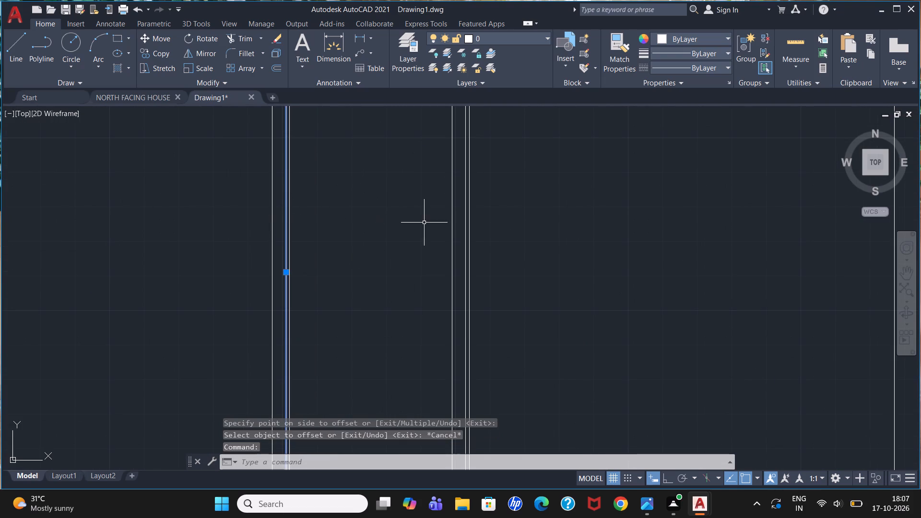
click(466, 226)
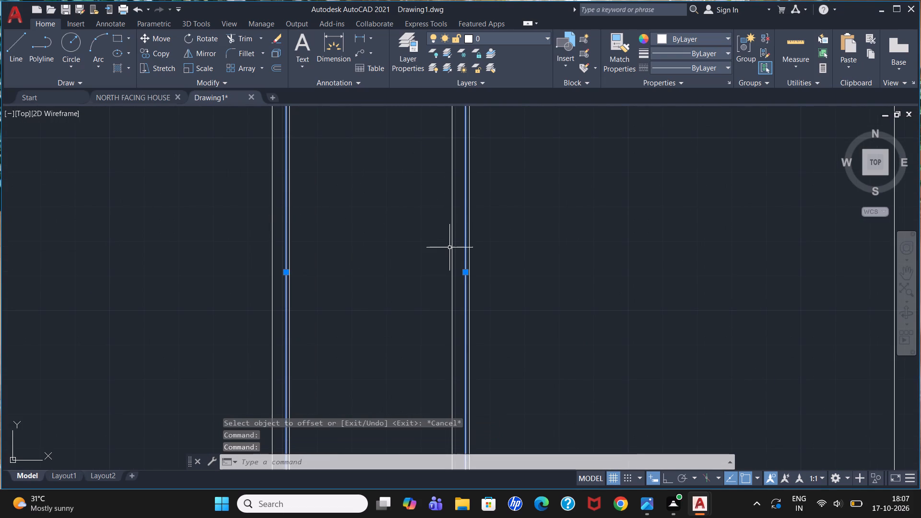
key(Delete)
Measure the upper right room's width from the thickened partition to the right outer wall's inner line using a linear dimension.
scroll(451, 234, down, 3)
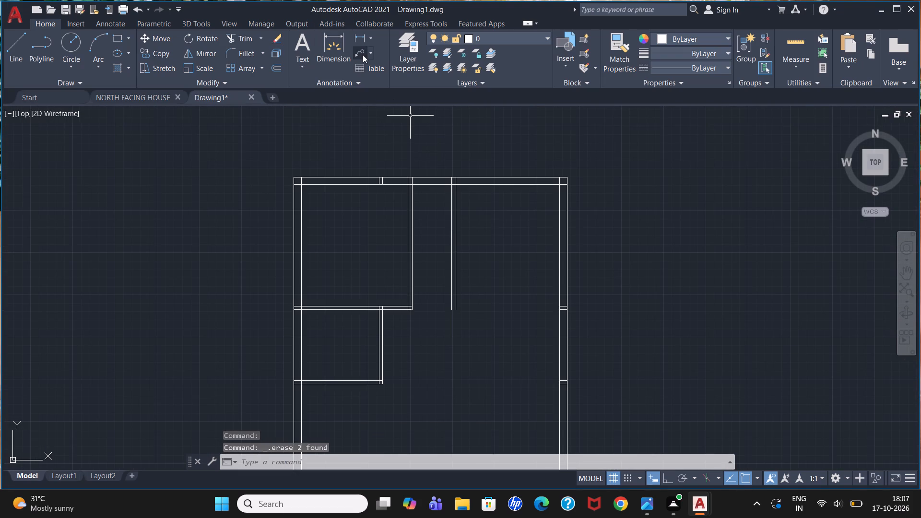
click(362, 41)
scroll(484, 148, up, 2)
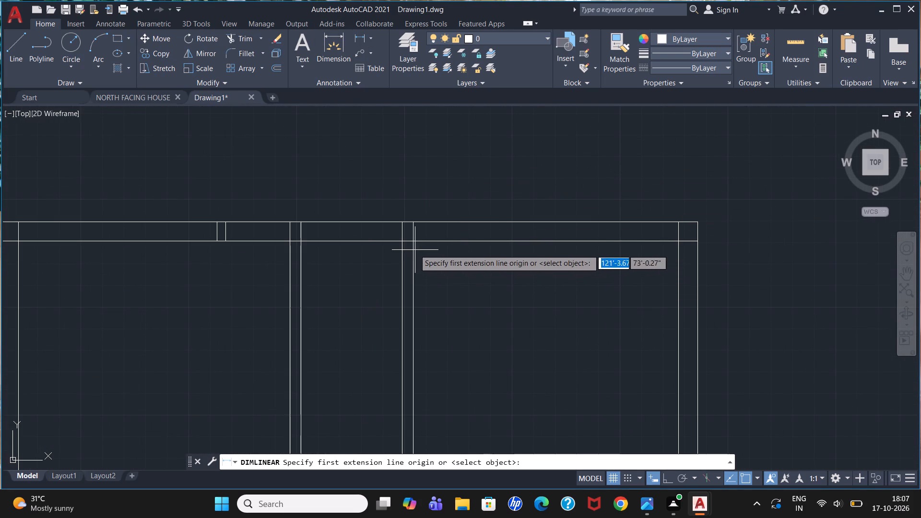
click(414, 244)
click(676, 244)
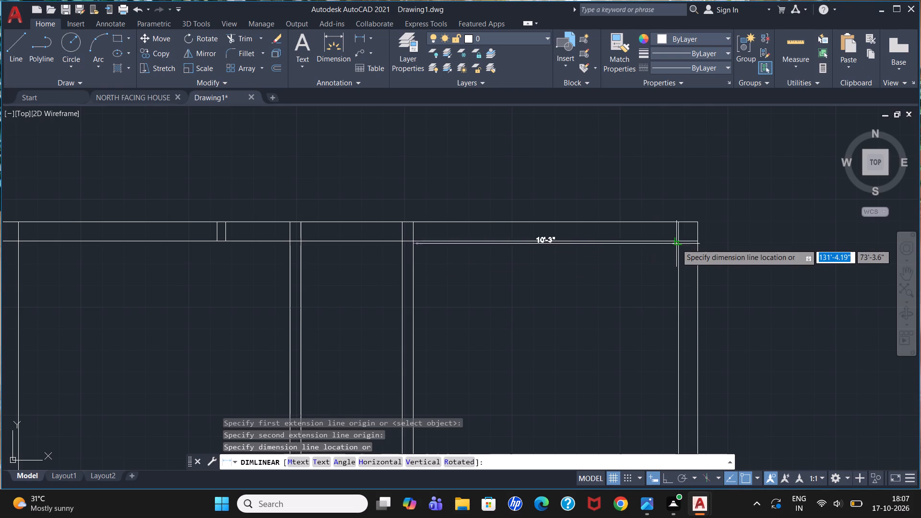
scroll(676, 244, up, 2)
scroll(676, 244, down, 2)
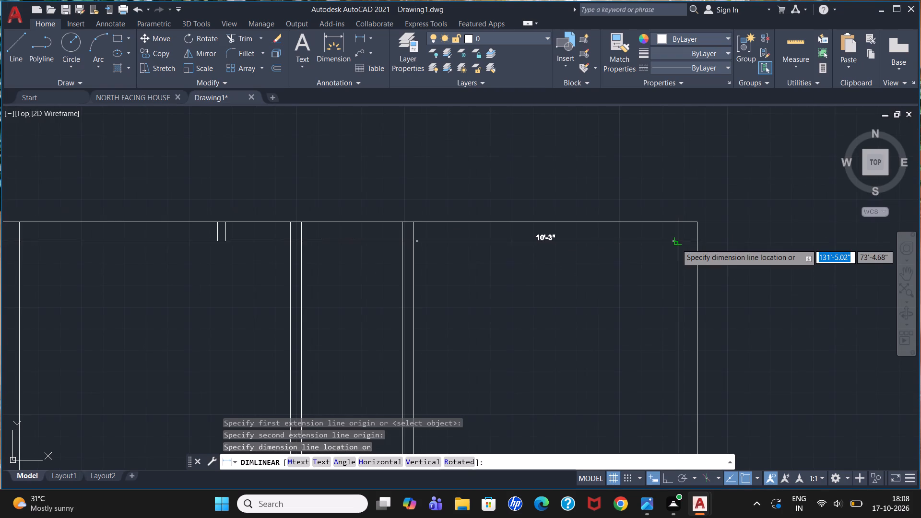
scroll(676, 244, down, 1)
key(Escape)
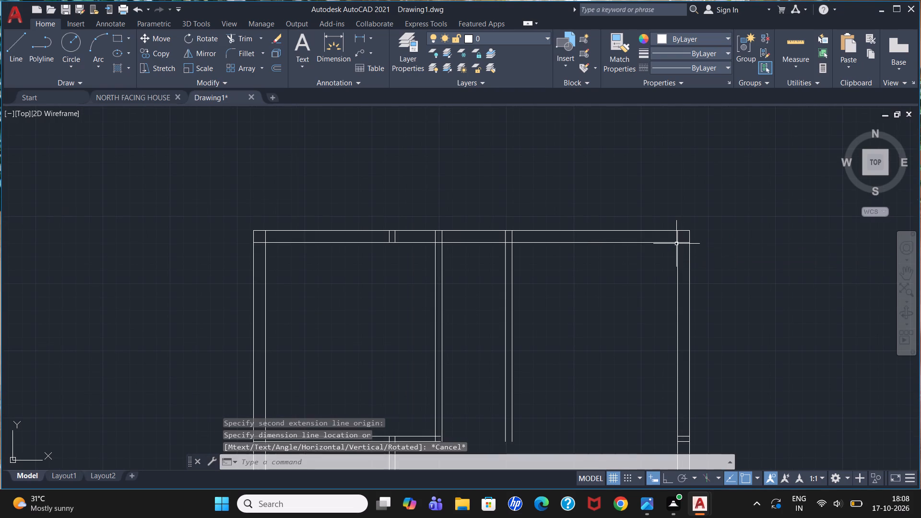
Offset the small room's upper partition bottom line, right partition right line and lower partition bottom line 1" down, right and down respectively.
scroll(556, 202, down, 1)
scroll(501, 276, up, 1)
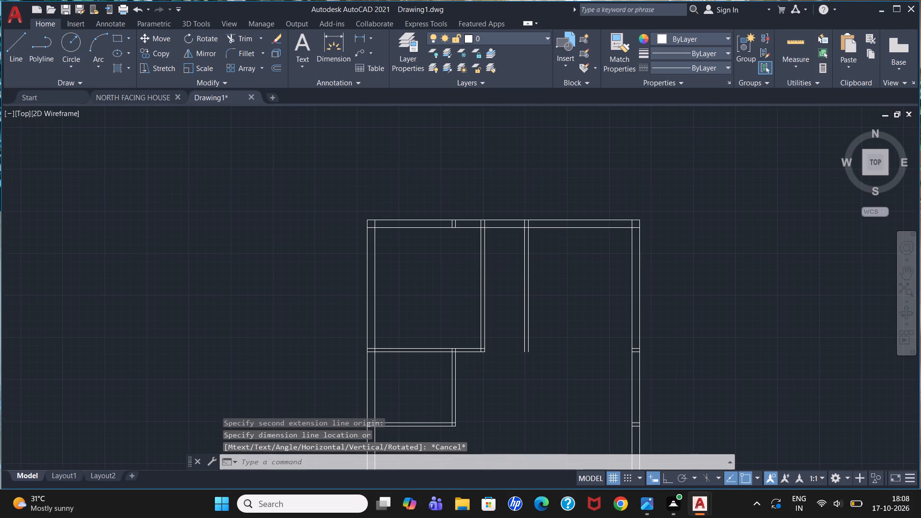
scroll(501, 276, down, 2)
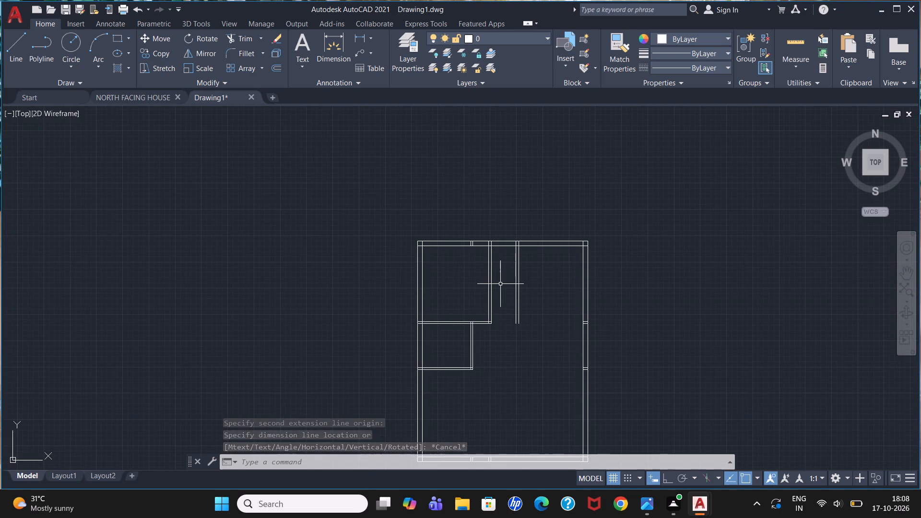
scroll(500, 284, down, 1)
scroll(479, 330, up, 4)
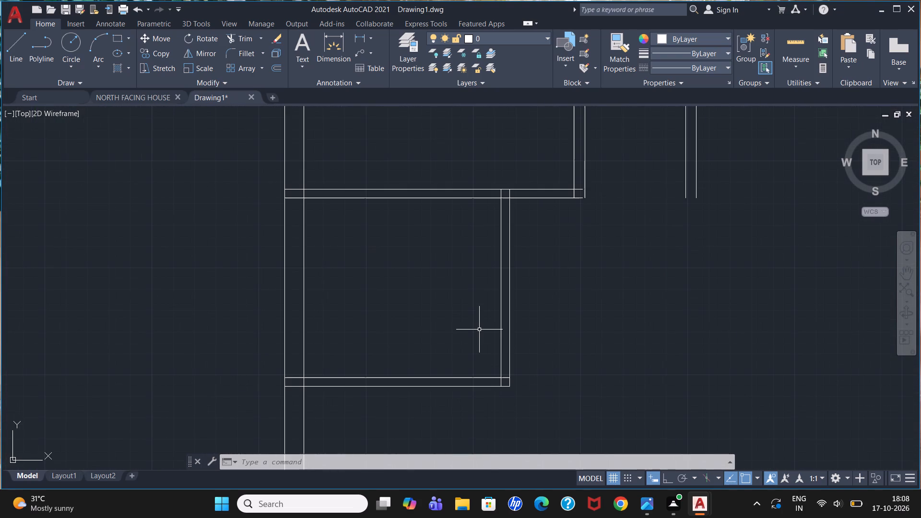
key(o)
key(Return)
text(1")
key(Return)
click(453, 198)
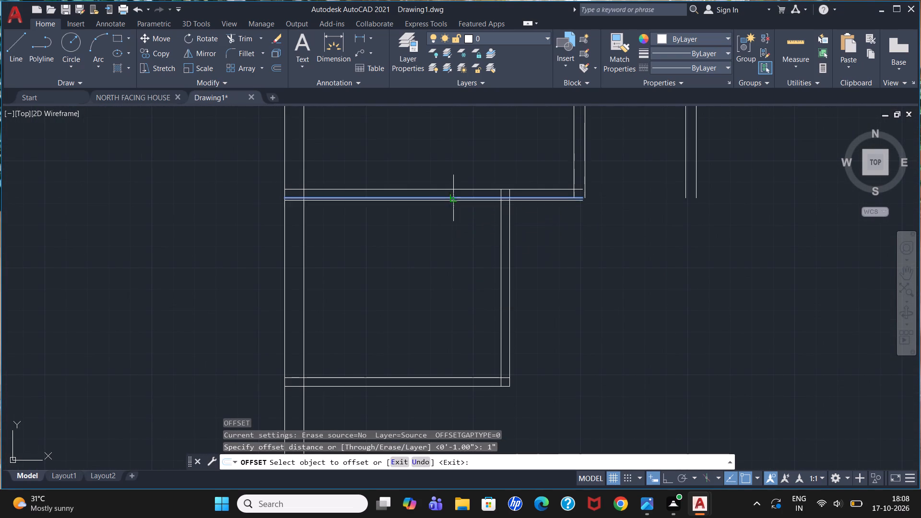
click(452, 237)
click(509, 229)
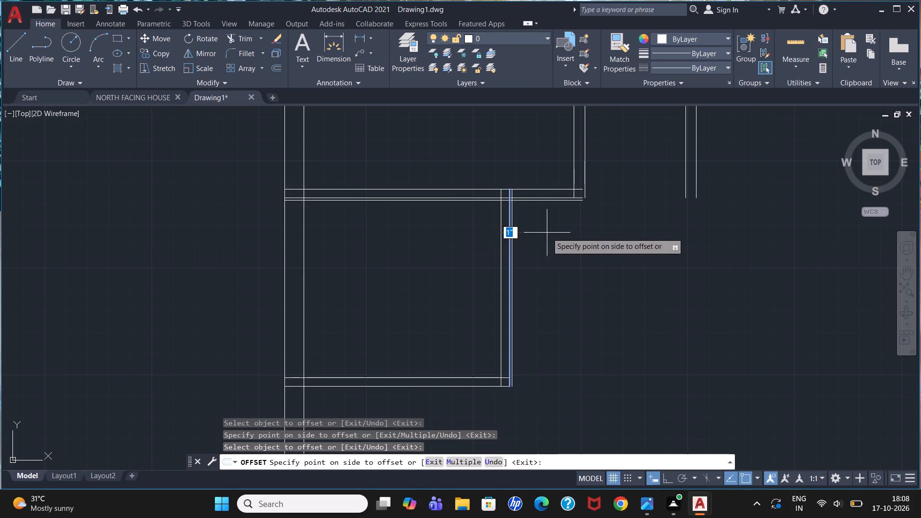
click(547, 233)
click(357, 388)
click(361, 408)
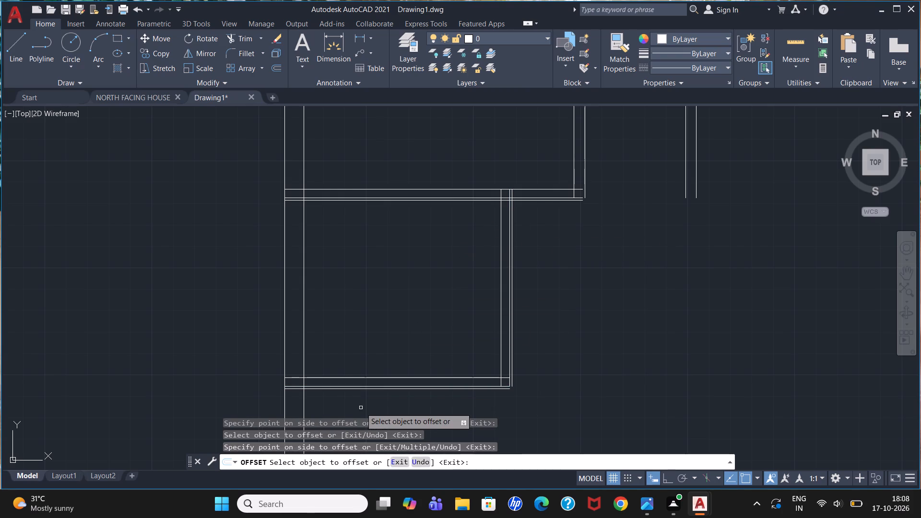
key(Escape)
Delete the small room's original upper partition bottom line, right partition right line and lower partition bottom line, keeping the offset copies.
scroll(409, 253, up, 2)
scroll(414, 230, down, 2)
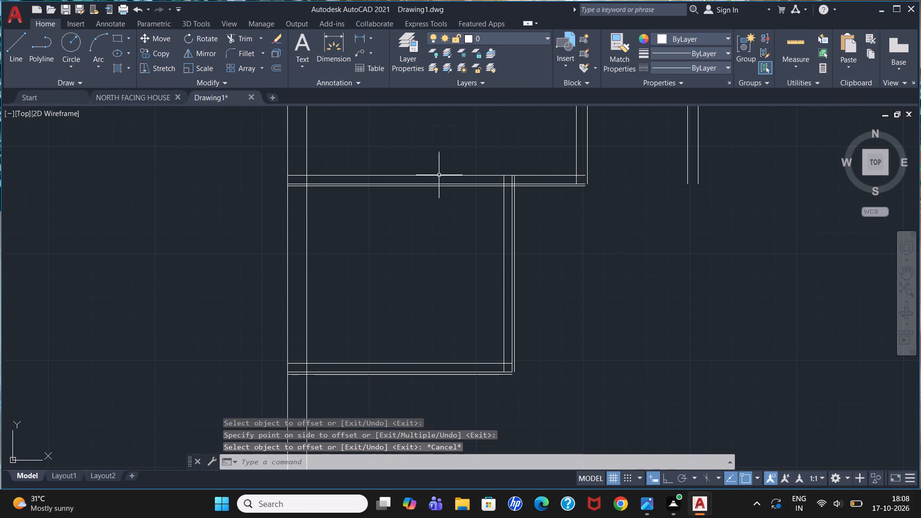
scroll(445, 154, up, 1)
click(451, 201)
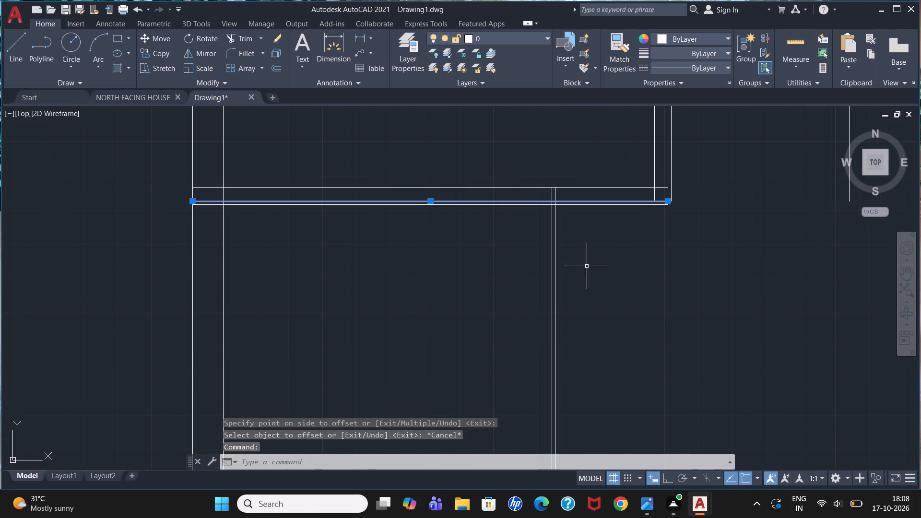
click(552, 263)
scroll(563, 222, down, 2)
scroll(522, 287, up, 1)
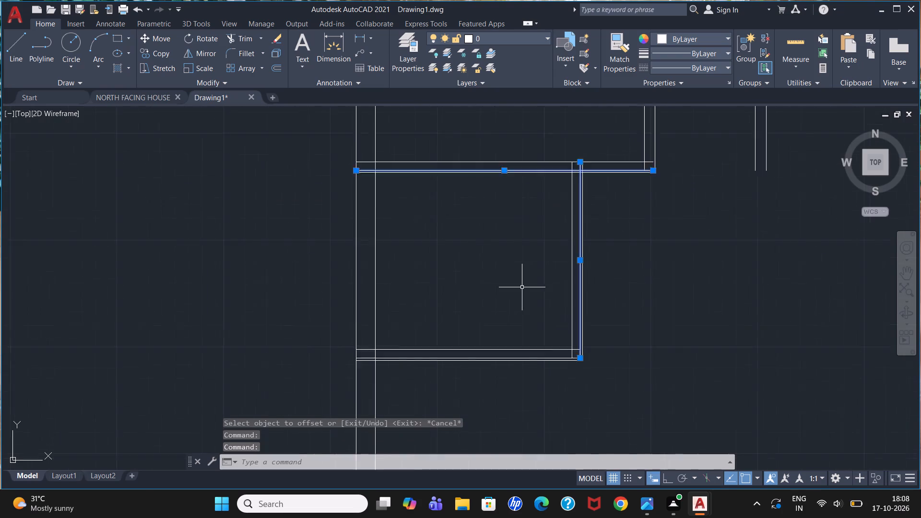
scroll(522, 287, up, 2)
scroll(480, 379, down, 2)
scroll(488, 394, up, 2)
scroll(529, 342, down, 3)
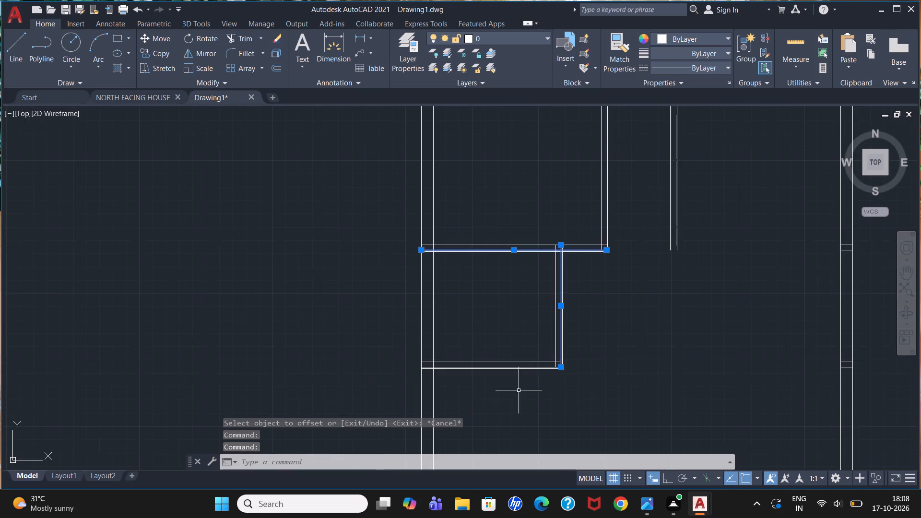
scroll(517, 393, up, 3)
click(520, 290)
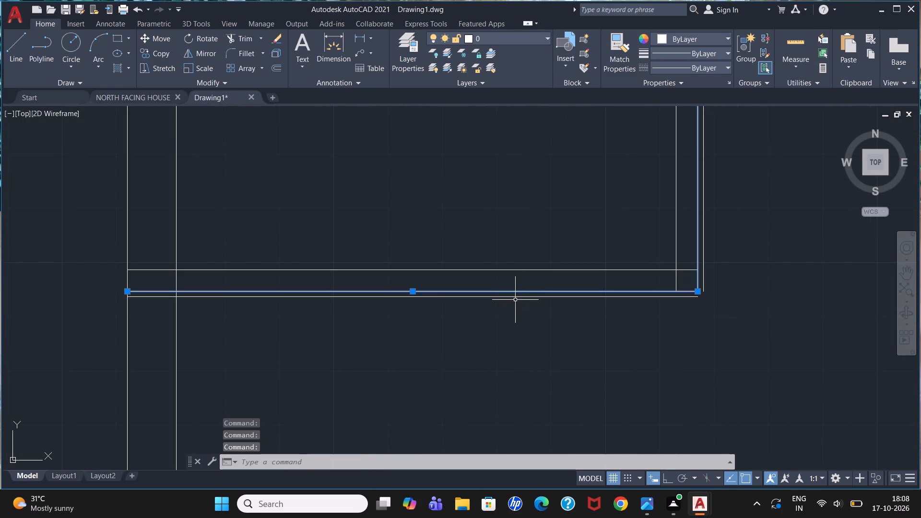
key(Delete)
Extend the upper pair of short horizontal lines in the right outer wall leftward to the right-hand vertical partition.
scroll(535, 262, down, 6)
scroll(601, 173, up, 3)
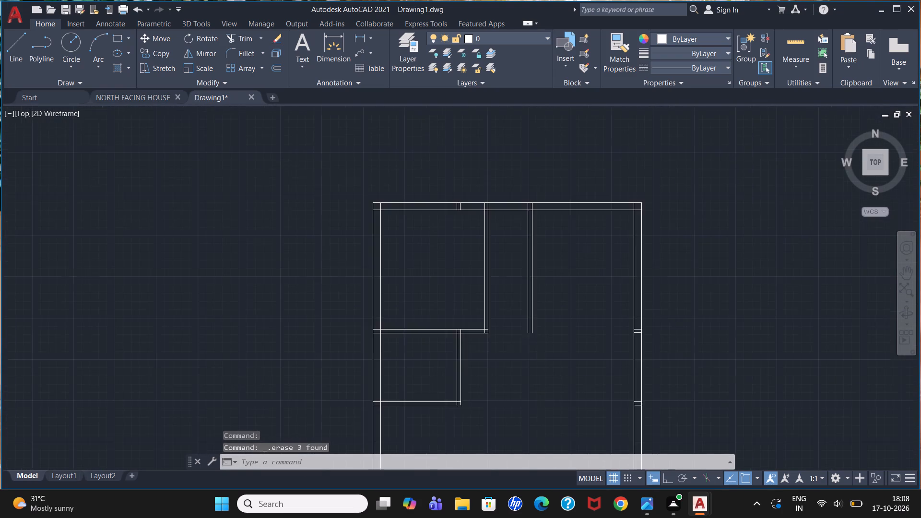
scroll(597, 180, down, 1)
scroll(578, 304, up, 1)
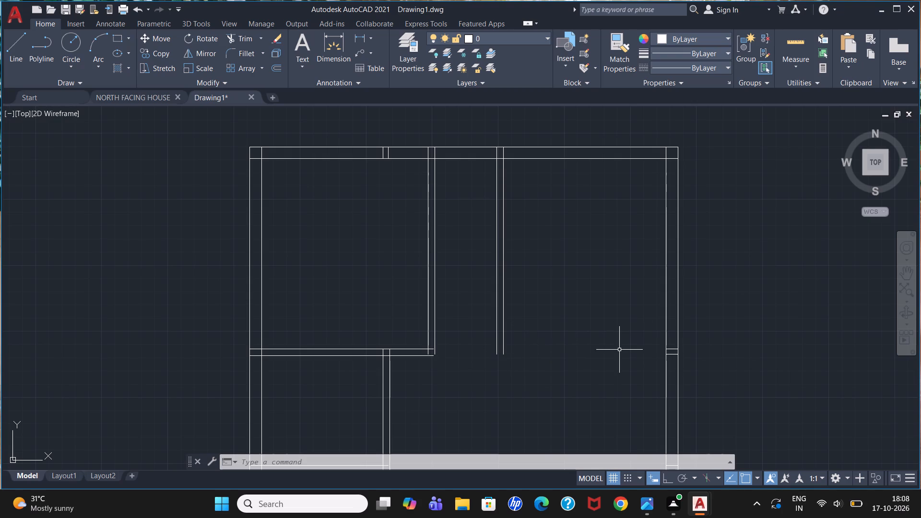
text(ex)
key(Return)
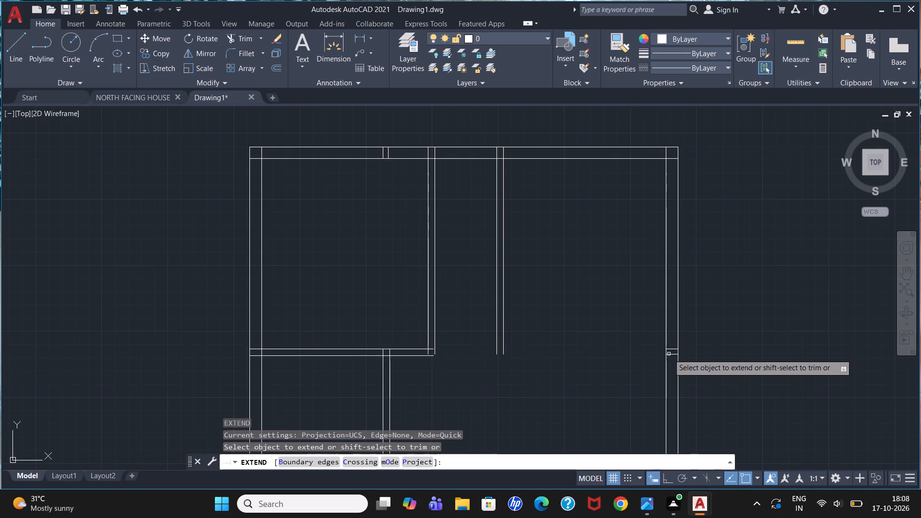
click(667, 354)
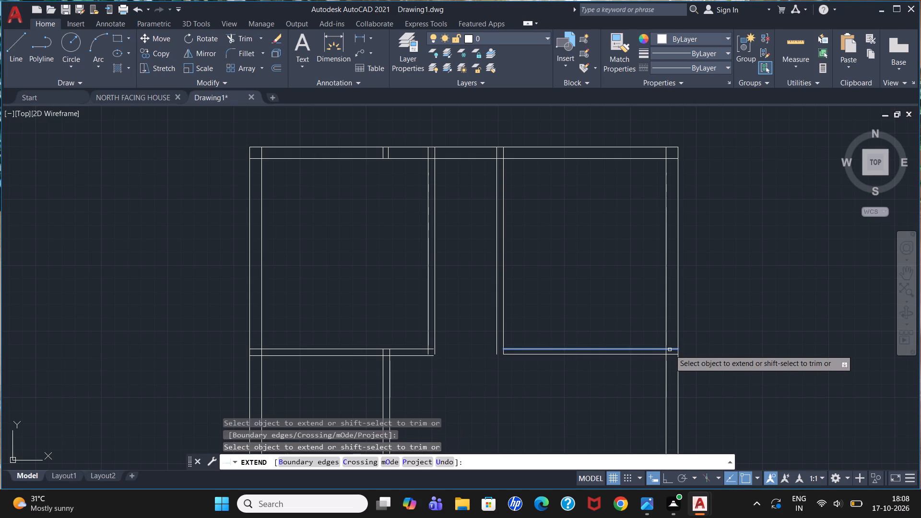
click(670, 350)
key(Escape)
key(Escape)
key(Escape)
key(Escape)
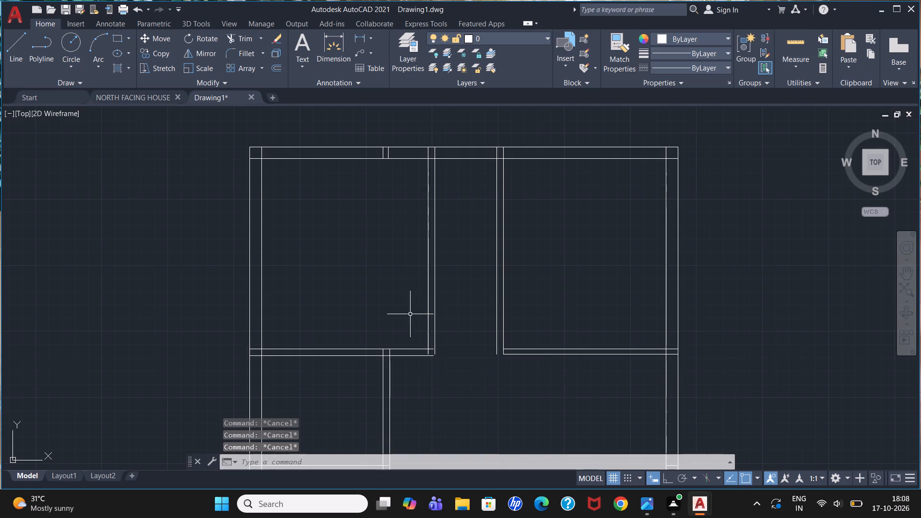
key(Escape)
key(Escape)
Draw a line along the top wall's inner face between the facing lines of the two vertical partitions.
key(l)
key(Return)
click(435, 162)
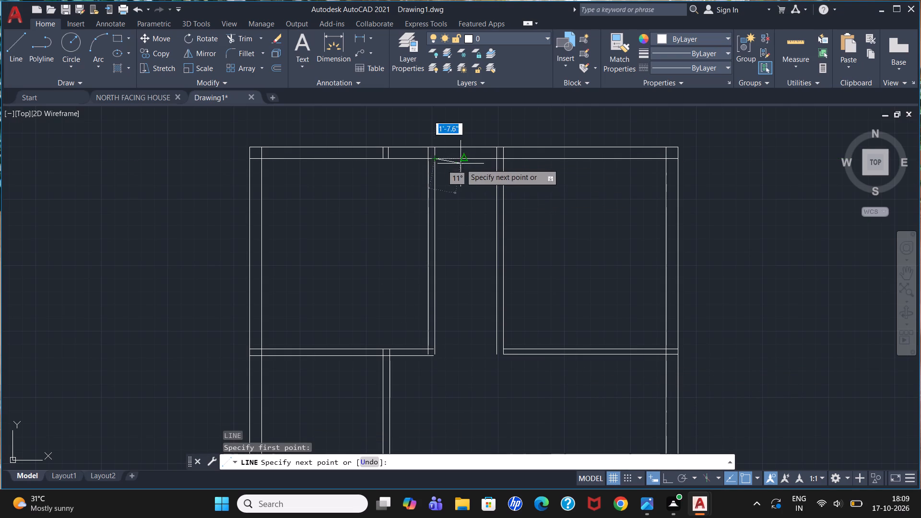
click(499, 159)
key(Escape)
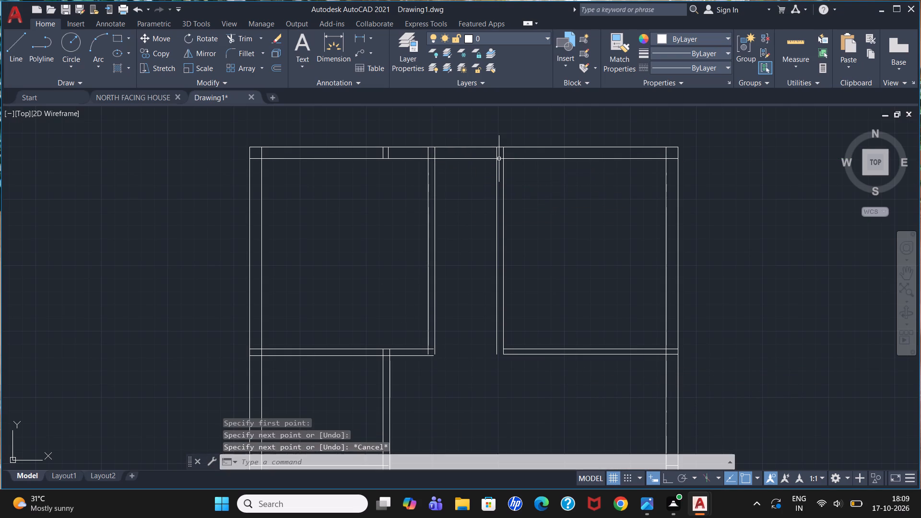
Offset the line between the two vertical partitions 7' down from the top wall's inner face.
text(oo)
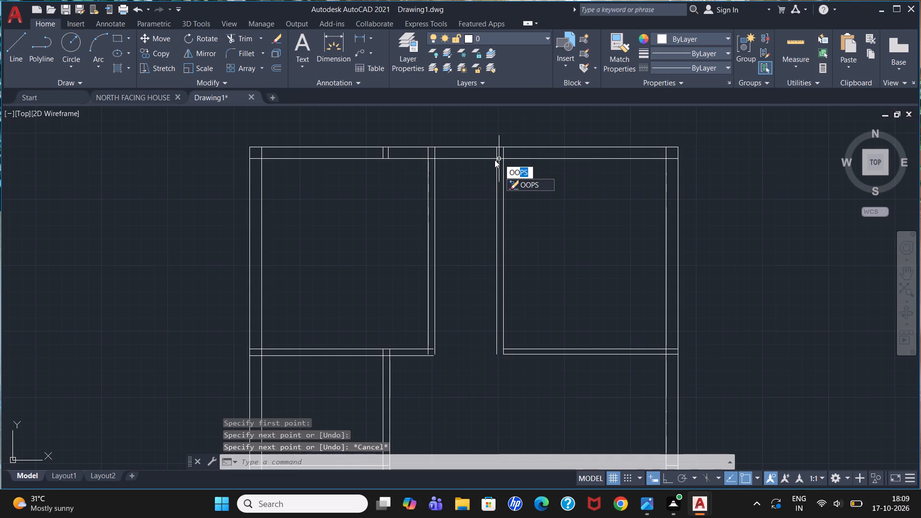
key(Escape)
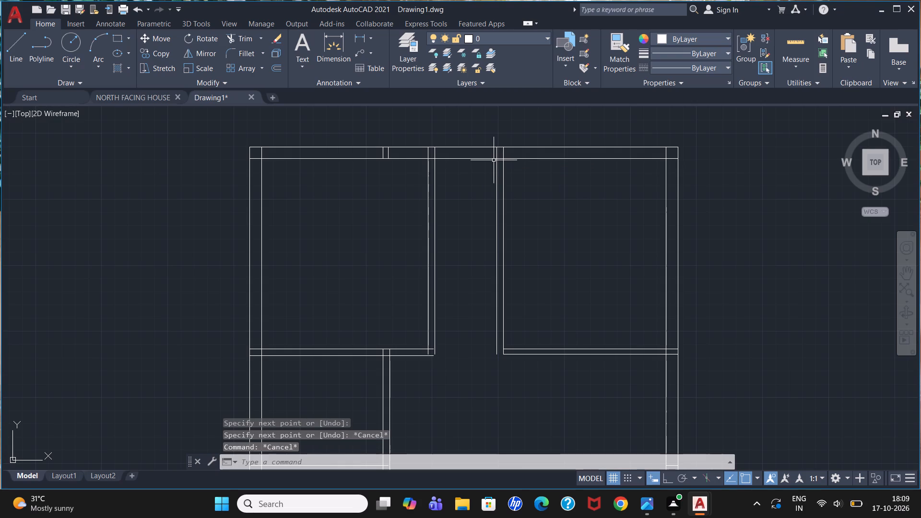
key(o)
key(Return)
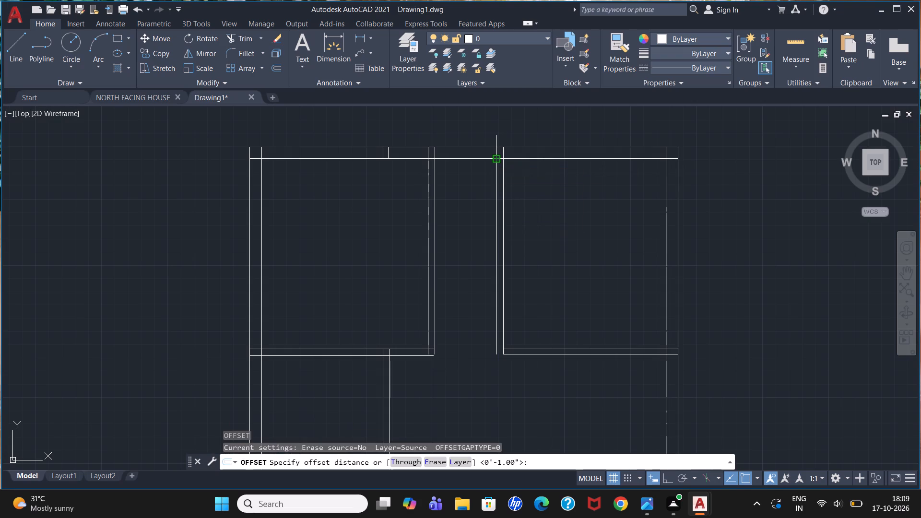
text(7')
key(Return)
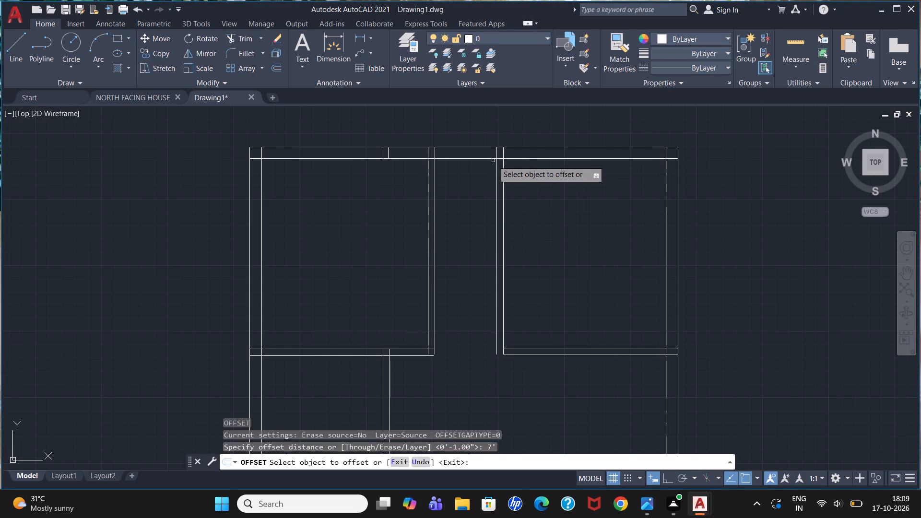
click(470, 158)
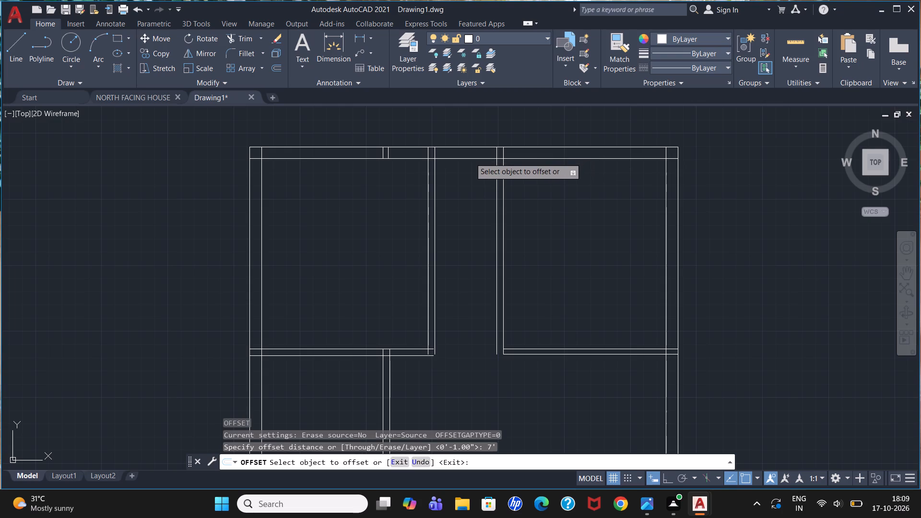
click(475, 240)
key(Escape)
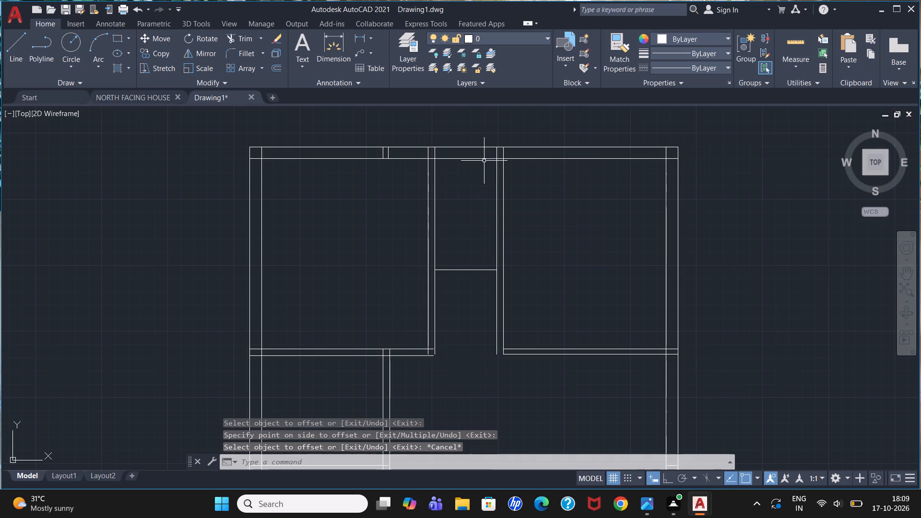
Delete the construction line drawn over the top wall's inner face between the two vertical partitions.
click(482, 158)
key(Delete)
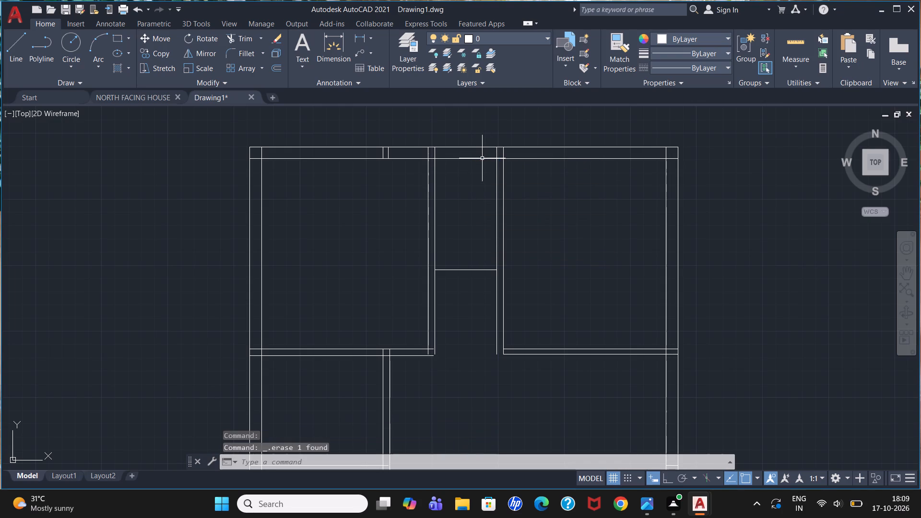
Offset the horizontal line between the two vertical partitions 5" down to form the cross partition.
key(o)
key(Return)
text(5")
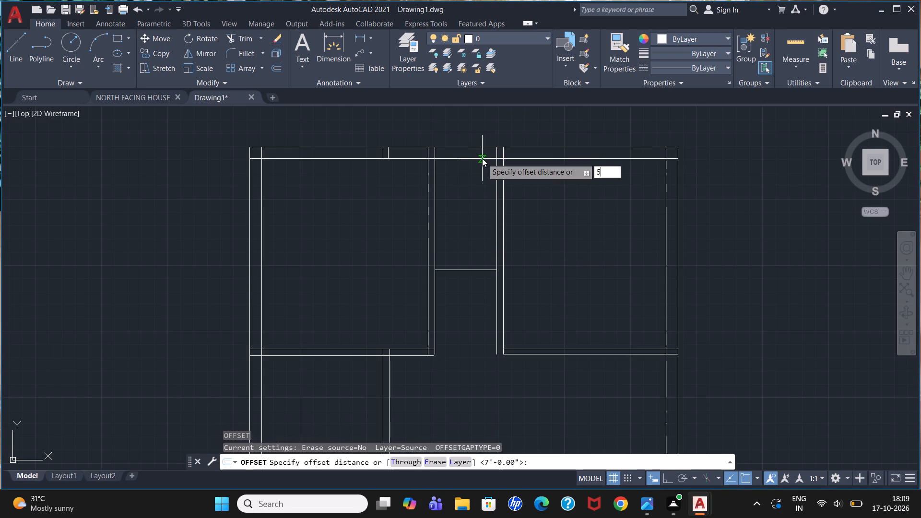
key(Return)
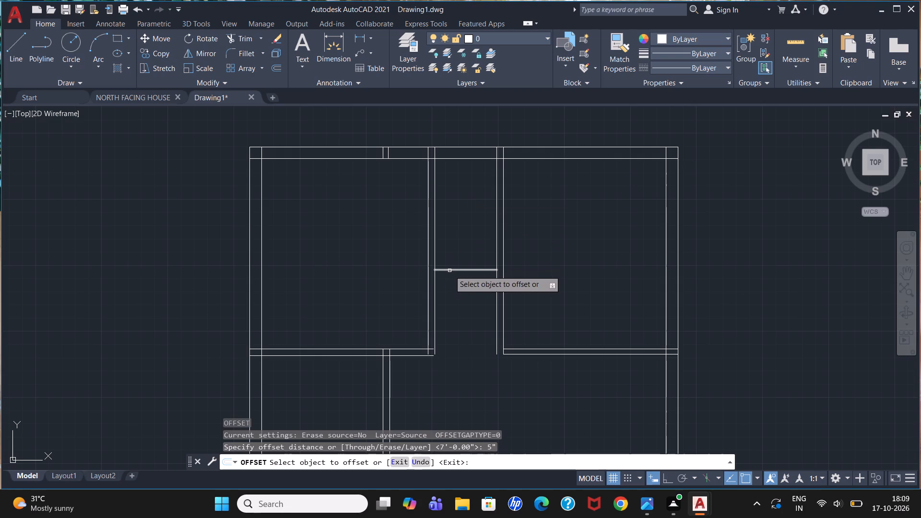
click(449, 271)
click(456, 295)
key(Escape)
key(Escape)
key(Escape)
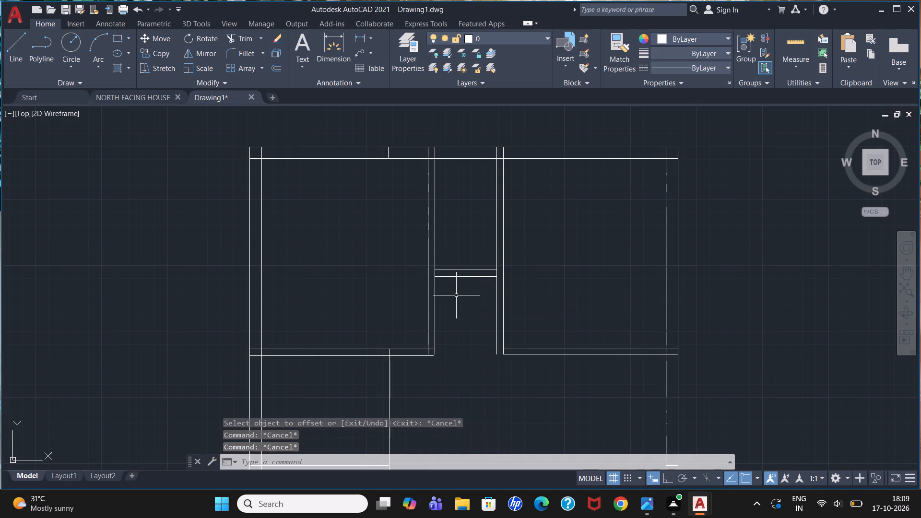
key(Escape)
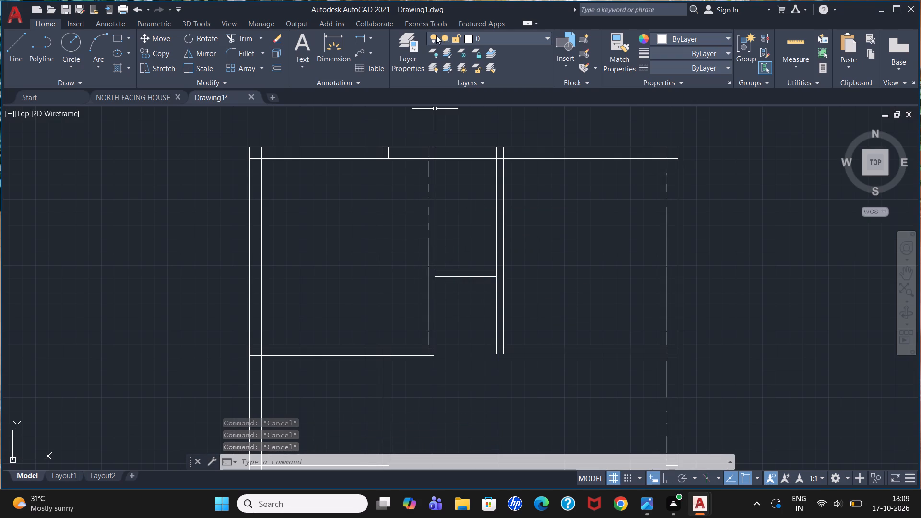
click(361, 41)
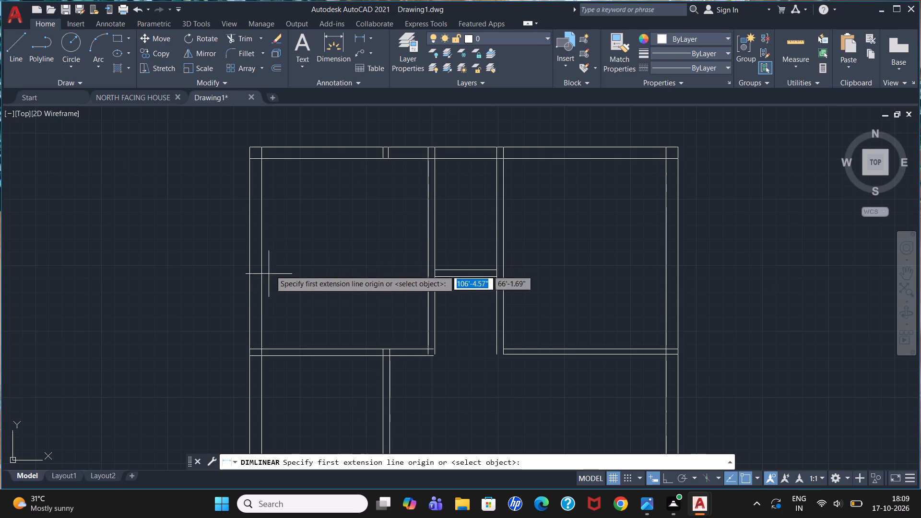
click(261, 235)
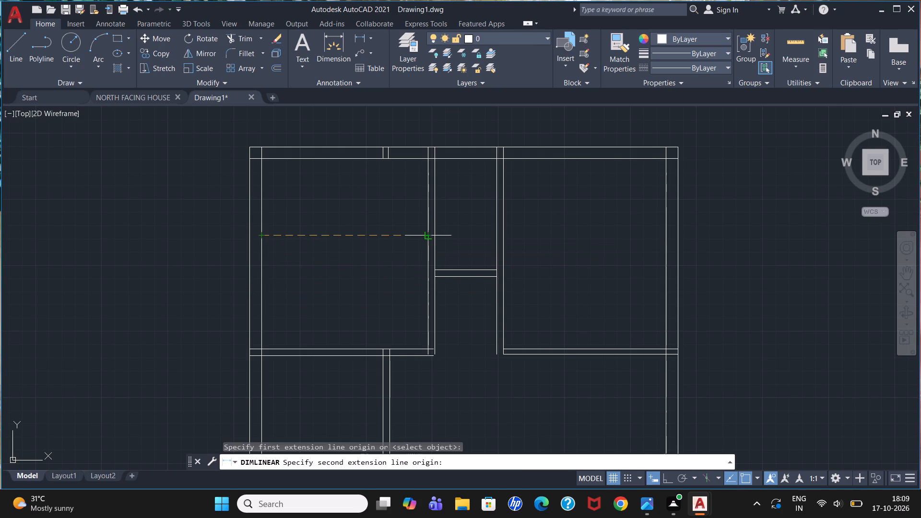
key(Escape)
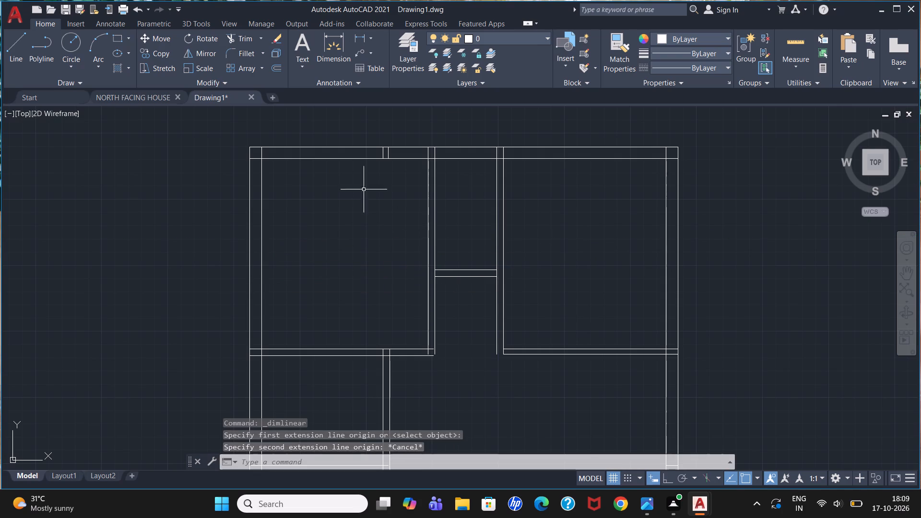
Draw a line along the left wall's inner face from the small room's lower partition bottom line to the bottom wall's inner corner.
scroll(384, 193, down, 2)
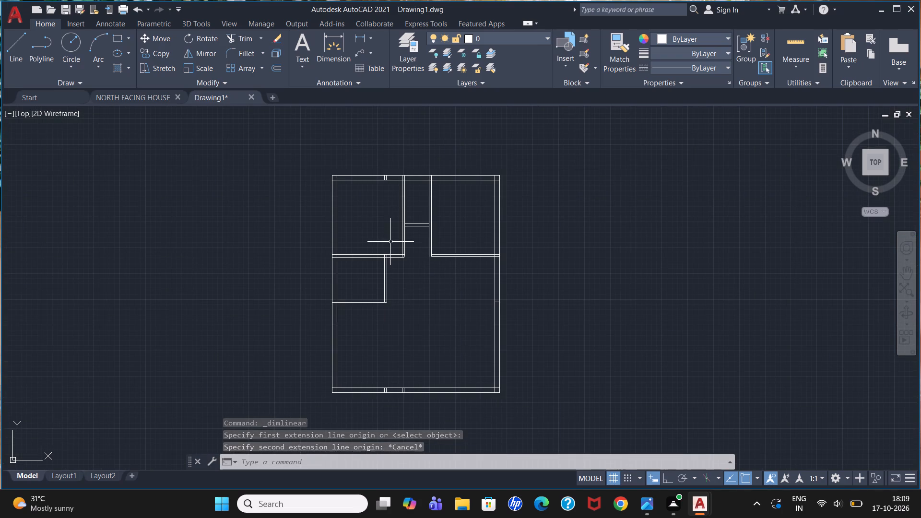
scroll(390, 326, up, 2)
scroll(390, 326, down, 1)
scroll(352, 390, up, 1)
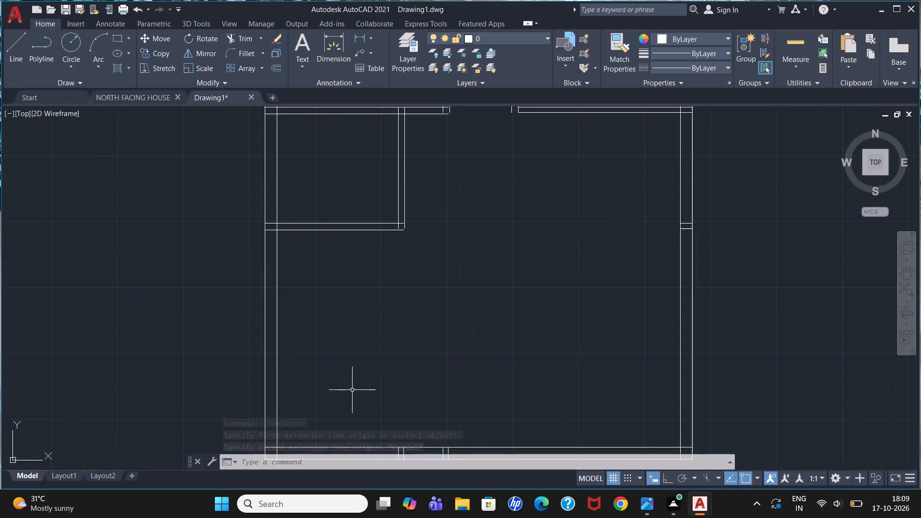
scroll(368, 297, down, 1)
scroll(356, 377, up, 1)
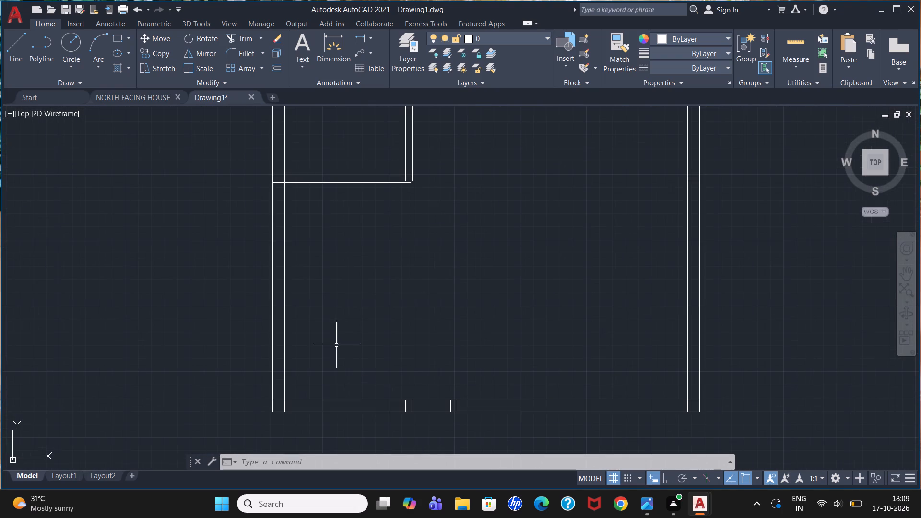
click(0, 48)
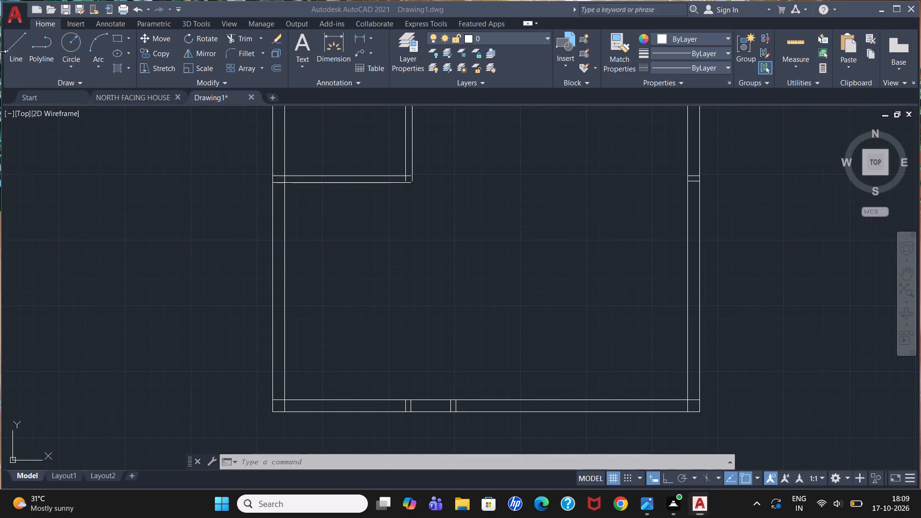
click(19, 47)
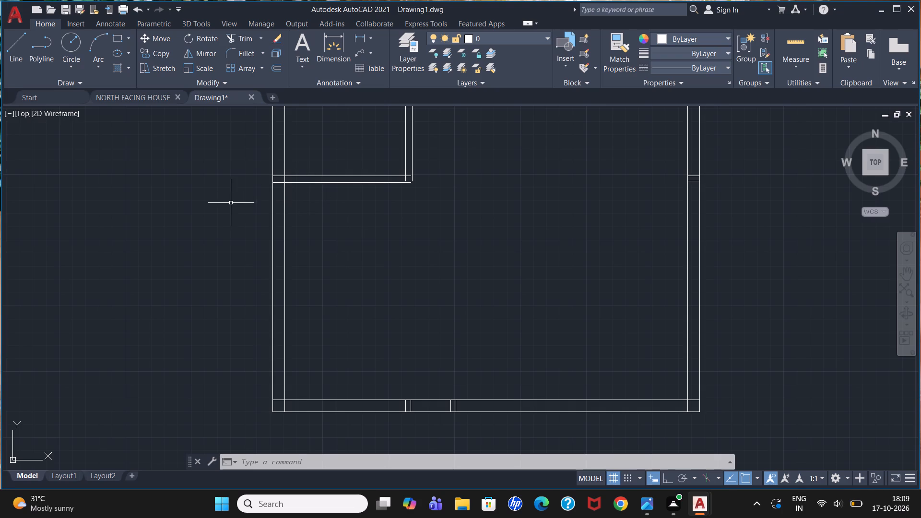
click(9, 42)
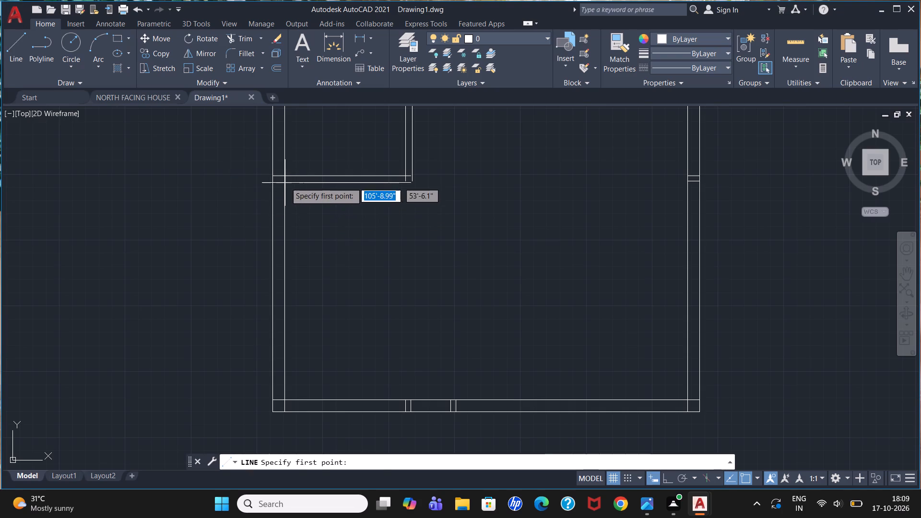
click(287, 182)
click(283, 400)
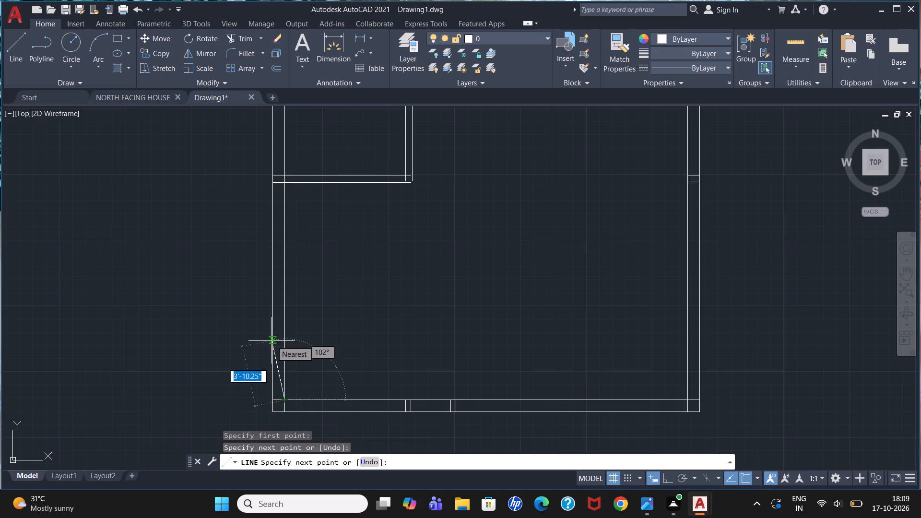
key(Escape)
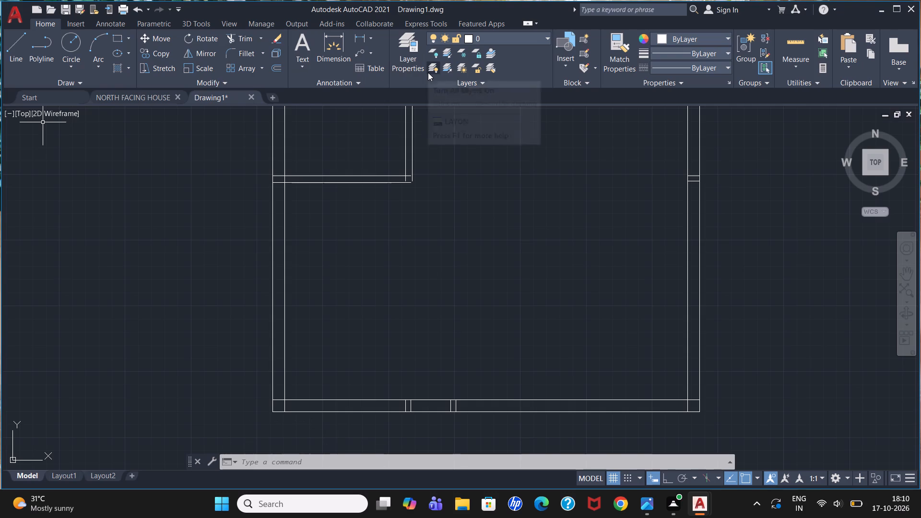
Offset the construction line on the left wall's inner face 11'6" to the right, into the lower area.
key(o)
key(Return)
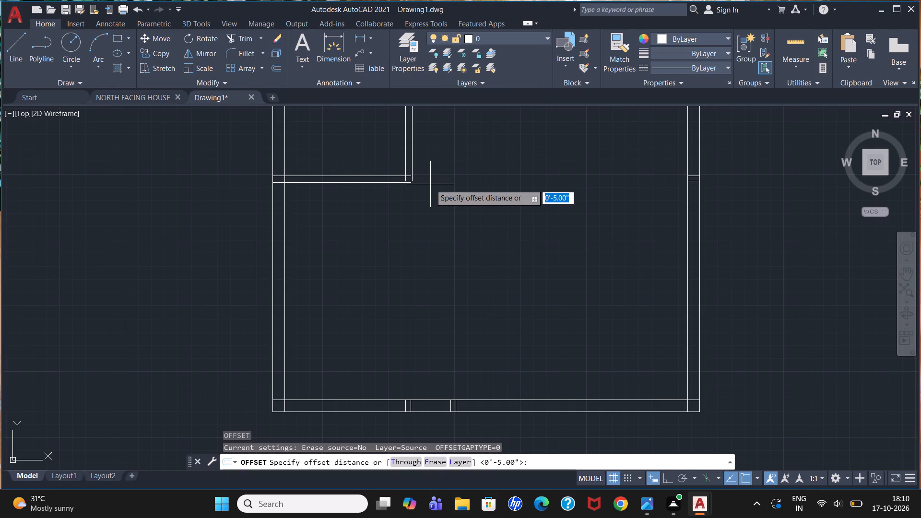
text(11)
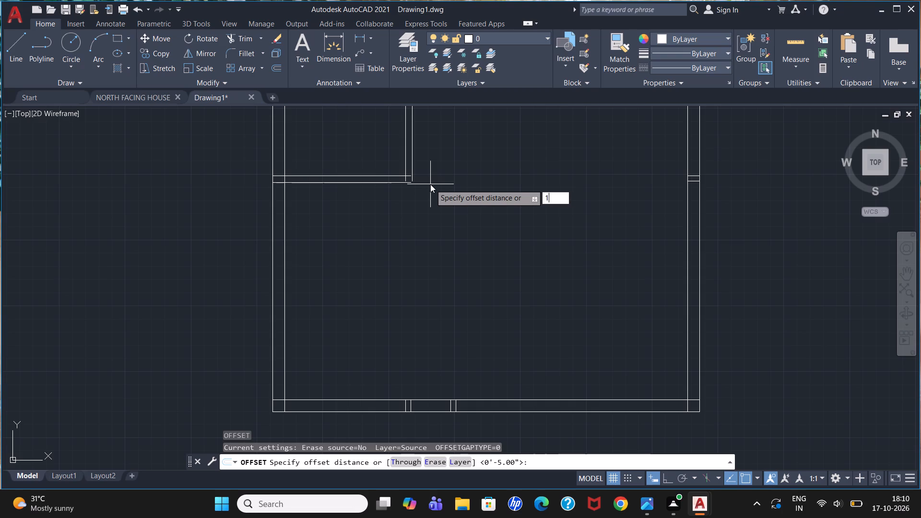
key(apostrophe)
text(6")
key(Return)
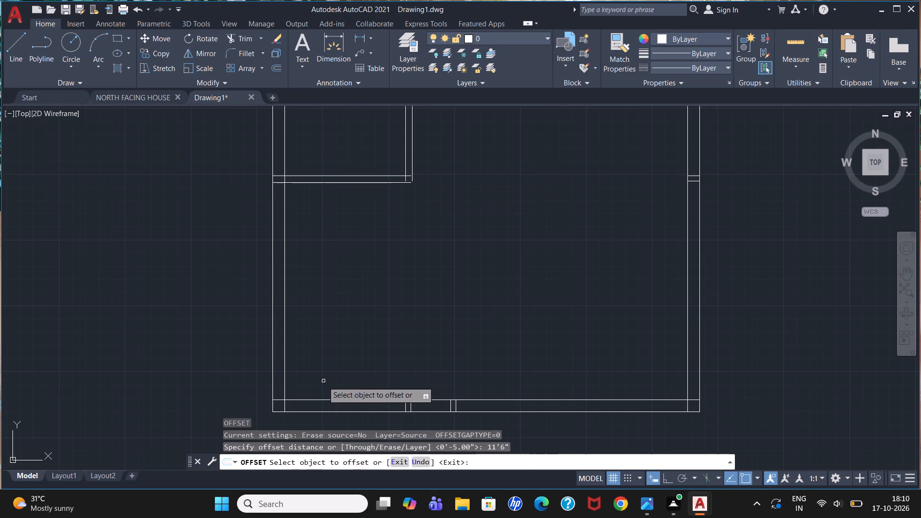
click(284, 306)
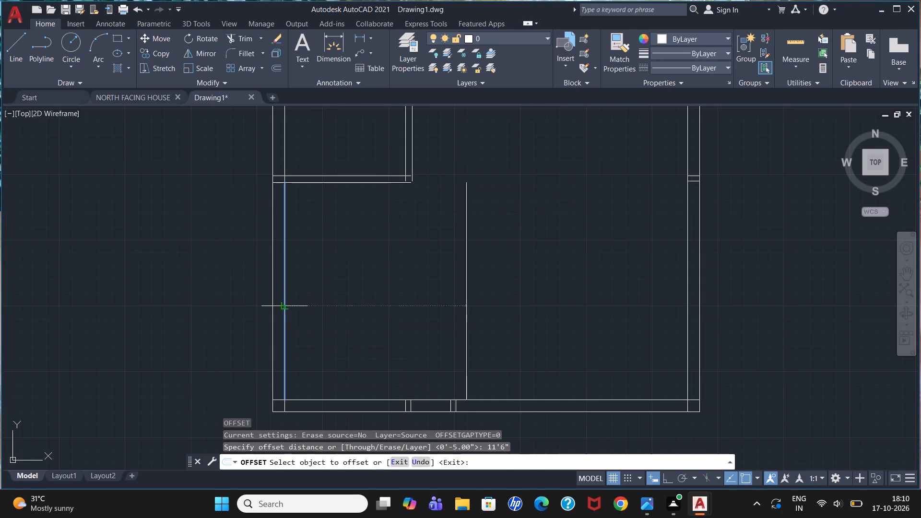
click(421, 307)
key(Return)
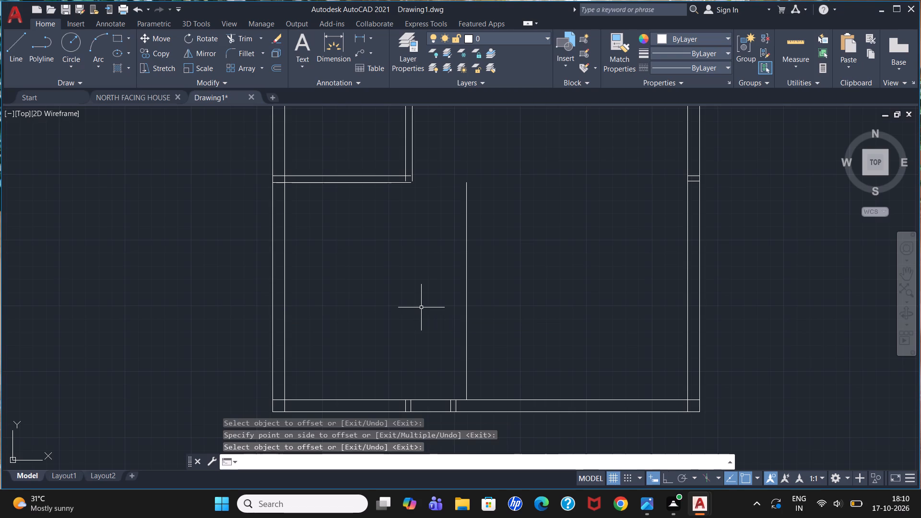
Offset the new vertical line in the lower area 5" to the right to form the partition.
key(Return)
key(4)
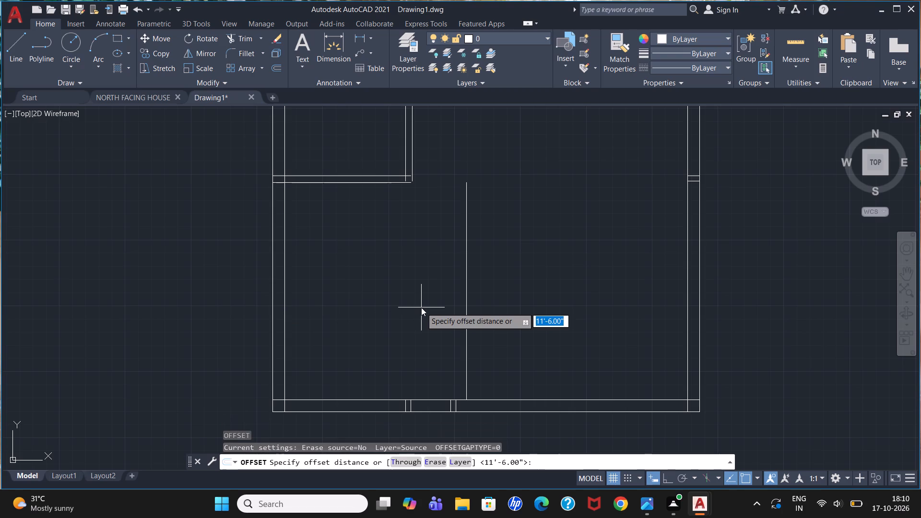
key(BackSpace)
text(5")
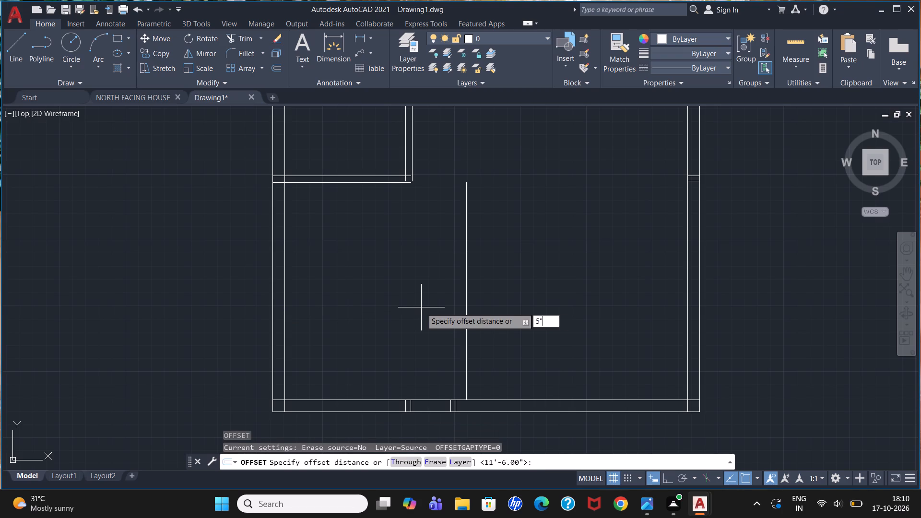
key(Return)
click(467, 311)
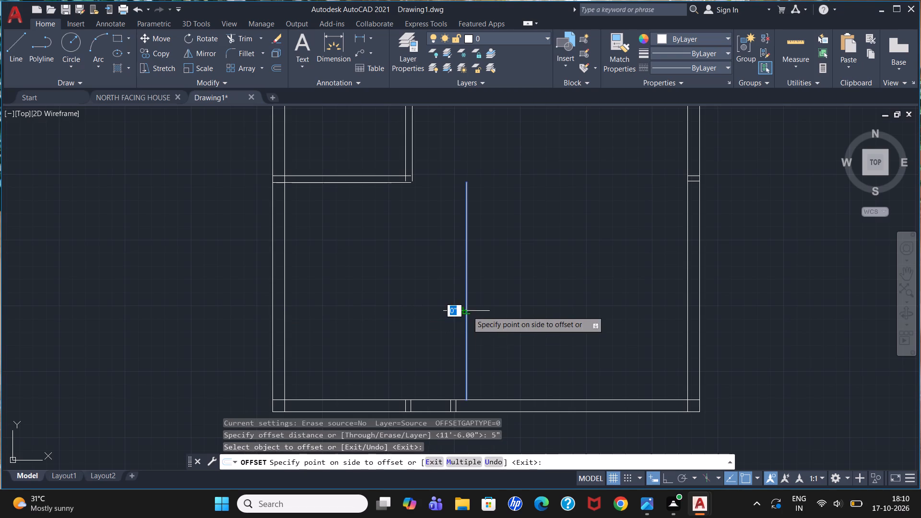
click(513, 308)
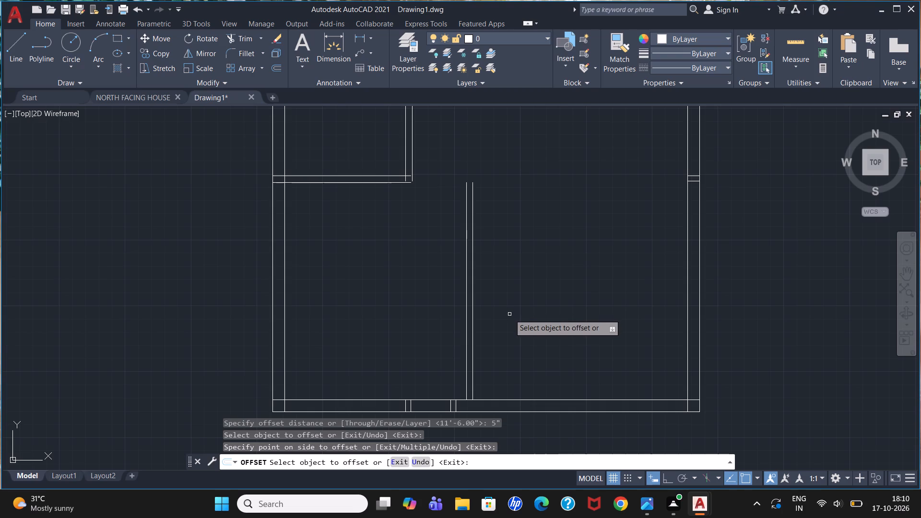
key(Escape)
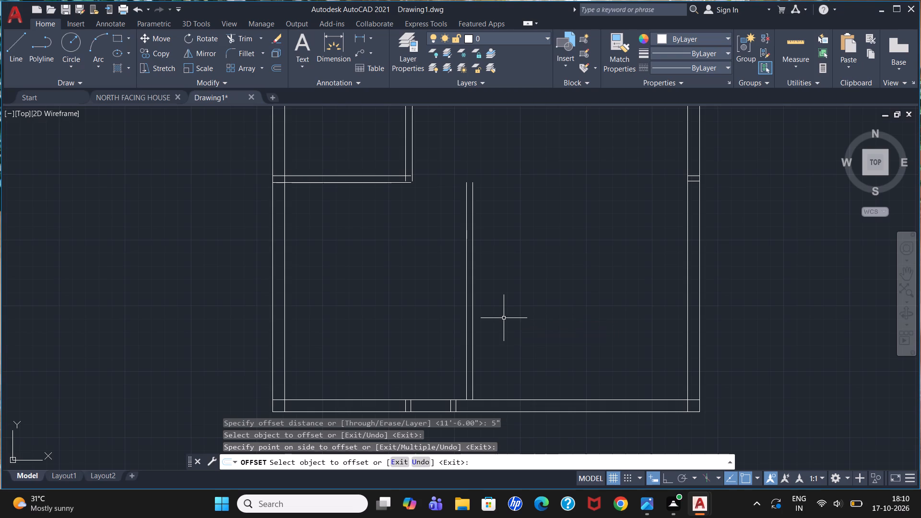
Delete the construction line drawn over the left wall's inner face below the small room.
click(288, 276)
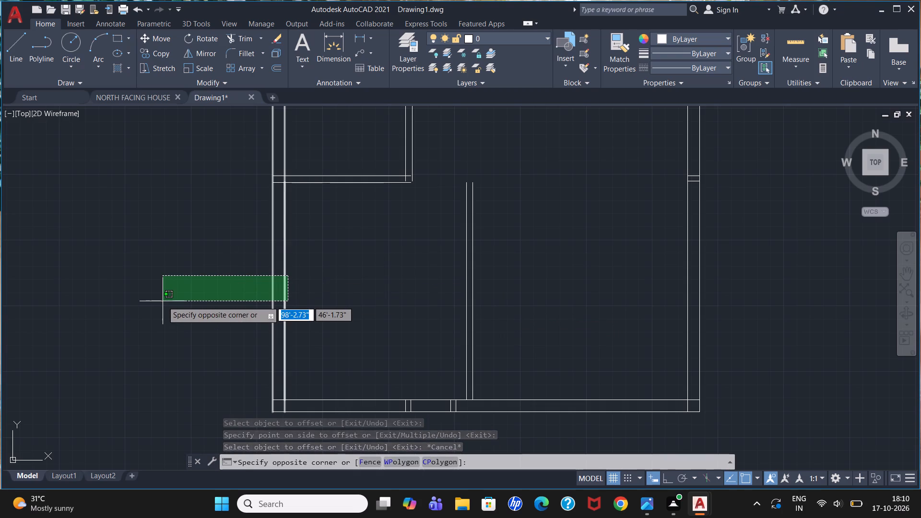
key(Escape)
click(284, 257)
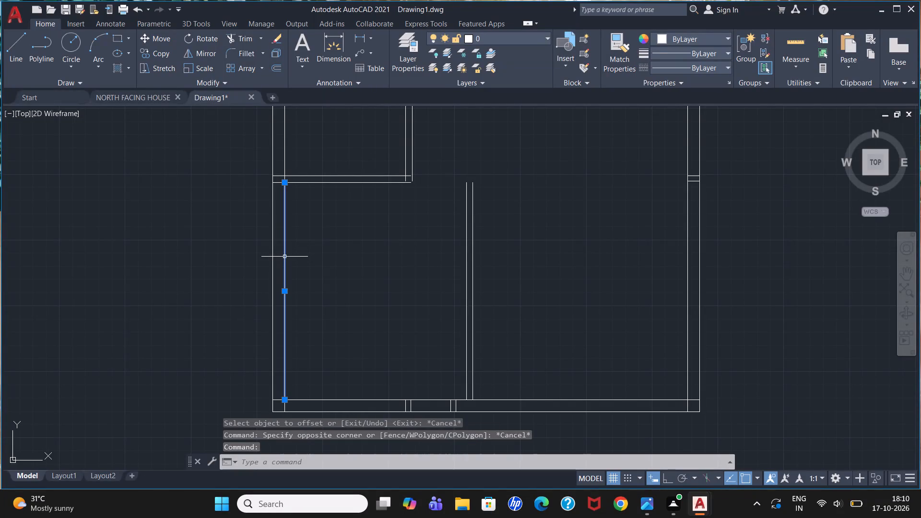
key(Delete)
Offset the bottom line of the upper-right room's lower partition 9'11" down.
scroll(284, 257, down, 2)
scroll(369, 122, up, 2)
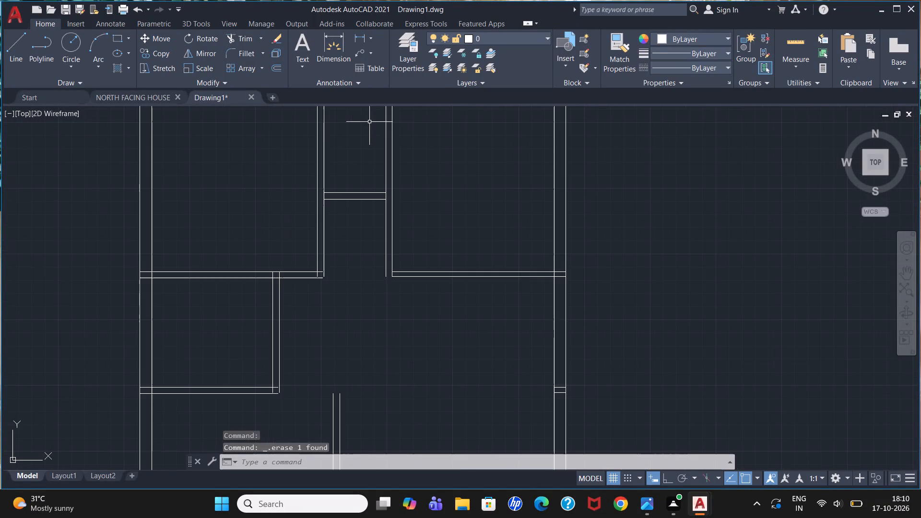
scroll(407, 187, down, 1)
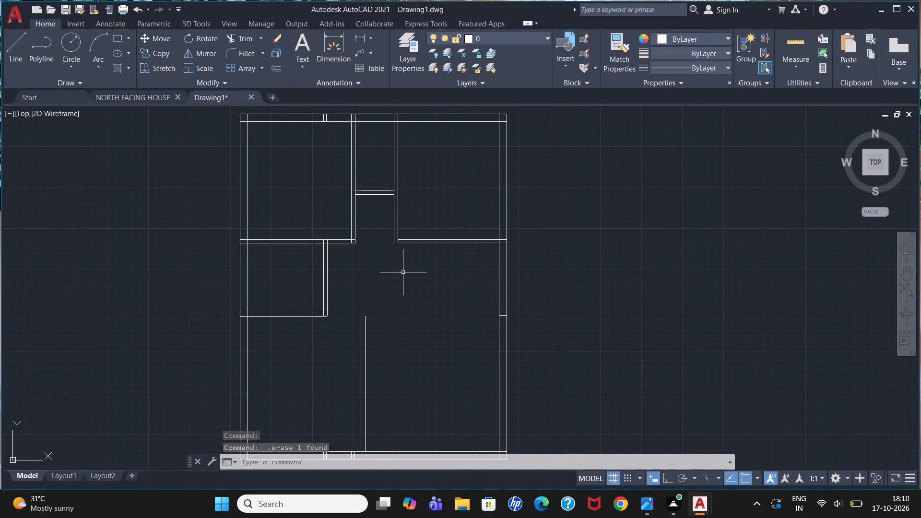
scroll(403, 272, up, 1)
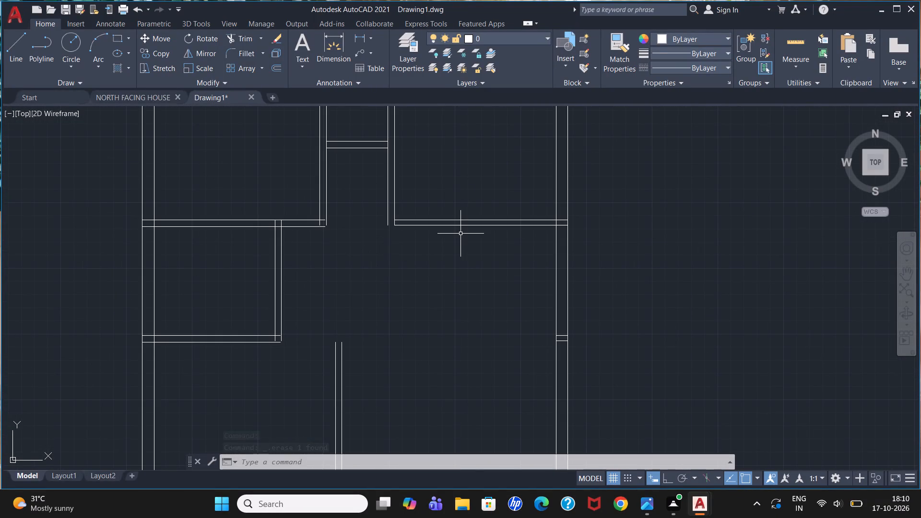
key(o)
key(Return)
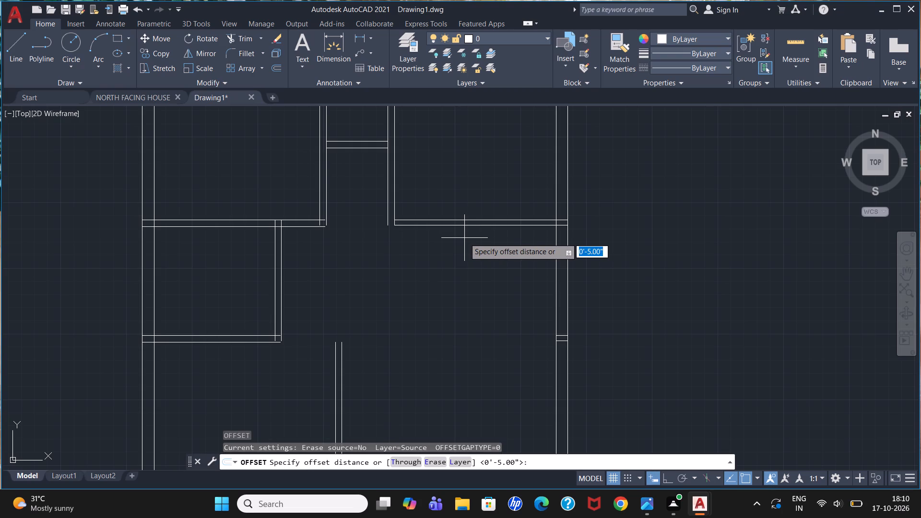
text(9')
text(11)
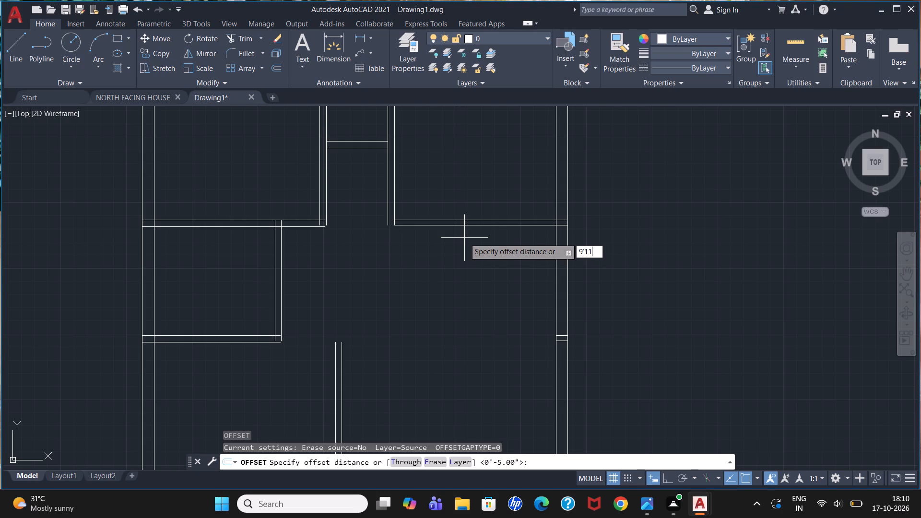
key(shift+quotedbl)
key(Return)
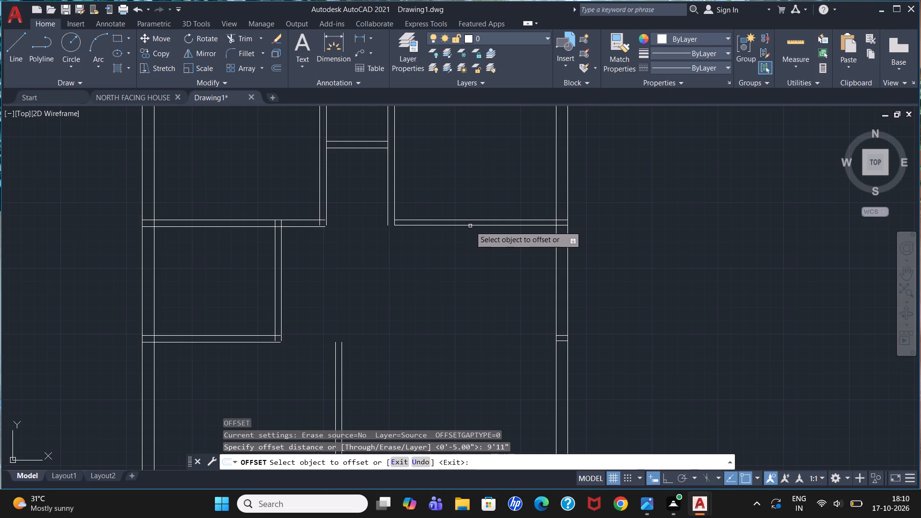
click(471, 226)
click(457, 298)
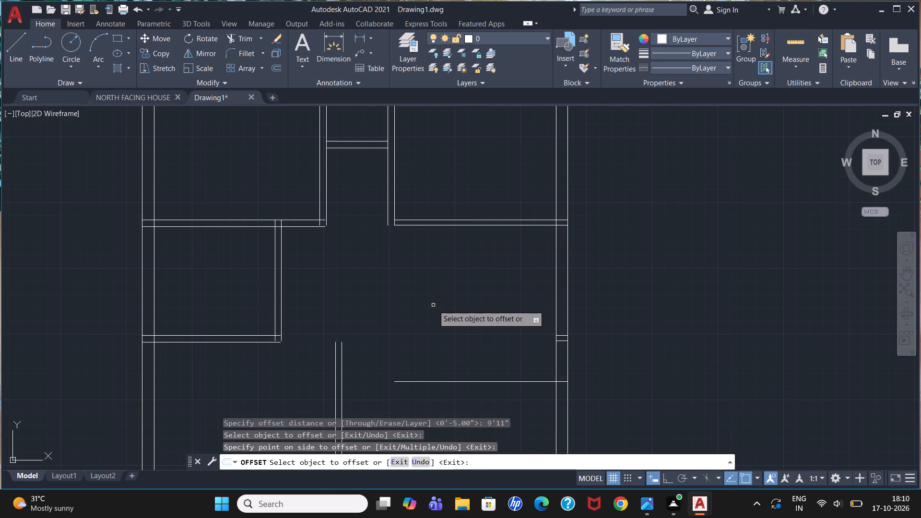
key(Return)
Offset the new horizontal line beside the right wall 5" down to form the partition.
key(Return)
text(5")
key(Return)
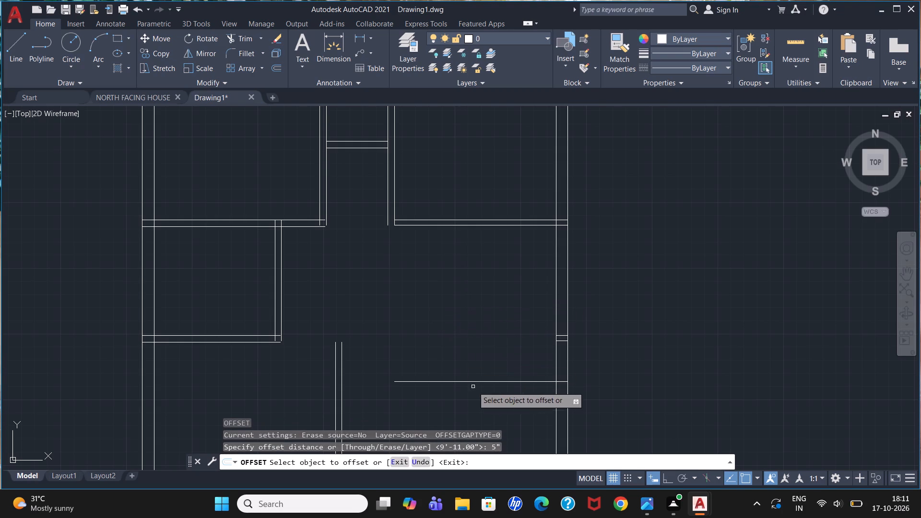
click(486, 381)
click(482, 417)
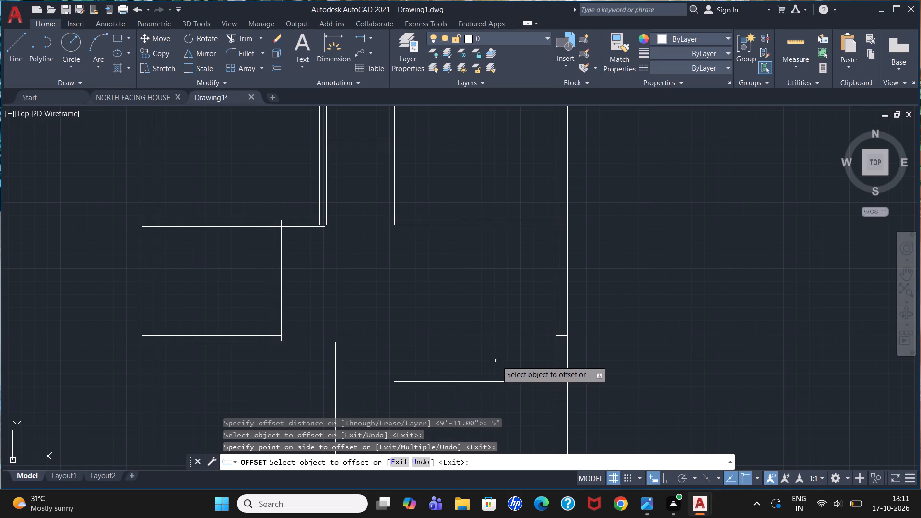
key(Return)
Offset the bottom line of the new horizontal partition beside the right wall 6' down.
key(Return)
text(6')
key(Return)
scroll(496, 361, down, 3)
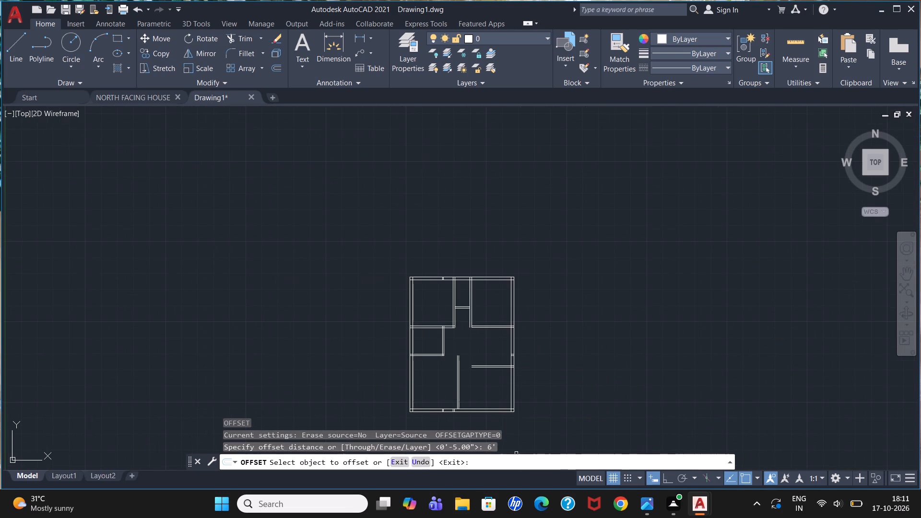
scroll(501, 394, up, 2)
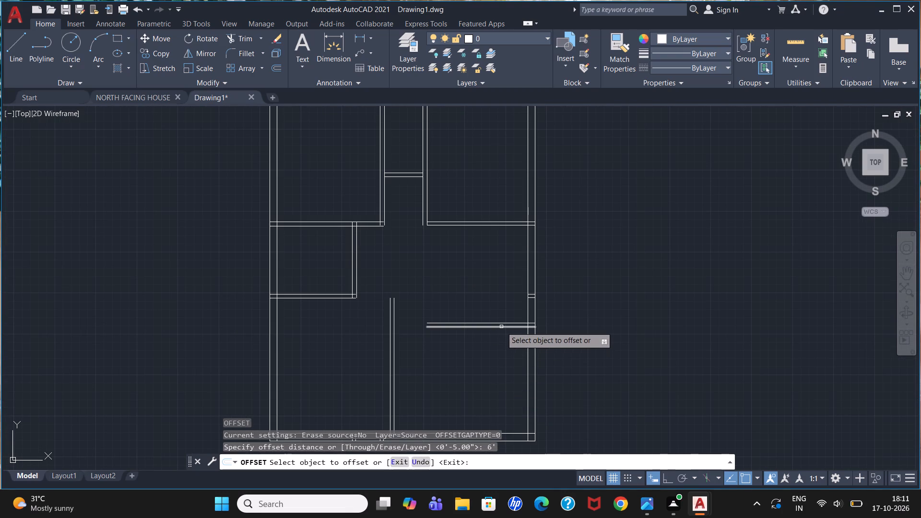
click(501, 327)
click(483, 377)
scroll(490, 346, down, 2)
scroll(444, 432, up, 2)
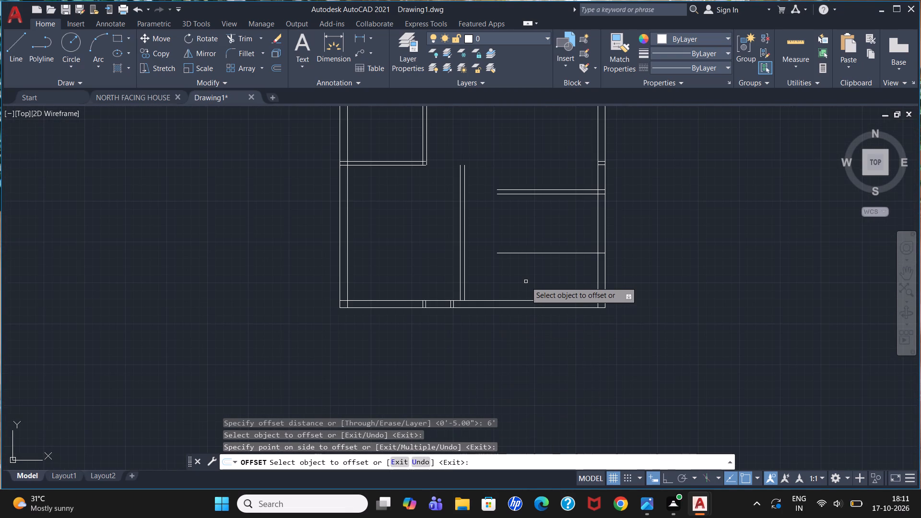
key(Return)
Offset the lowest horizontal line beside the right wall 5" down to form the second partition.
key(Return)
key(5)
key(shift+quotedbl)
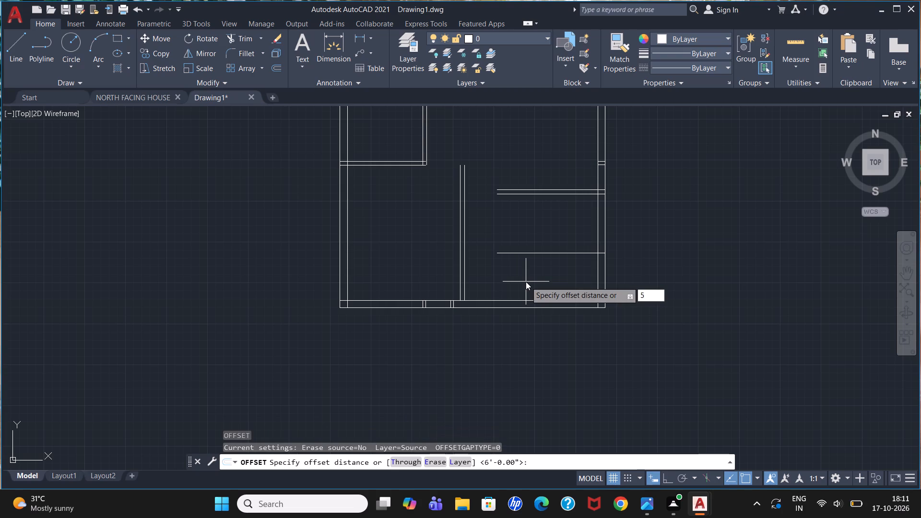
key(Return)
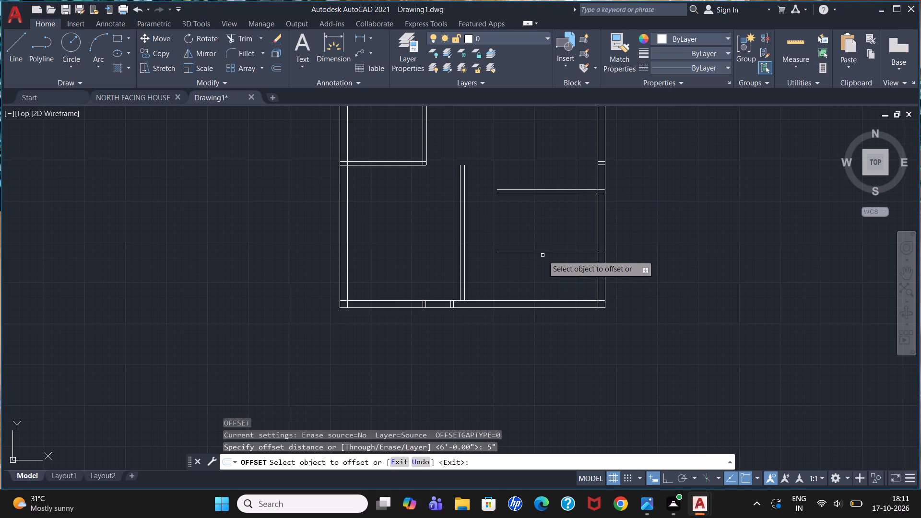
click(543, 254)
click(545, 267)
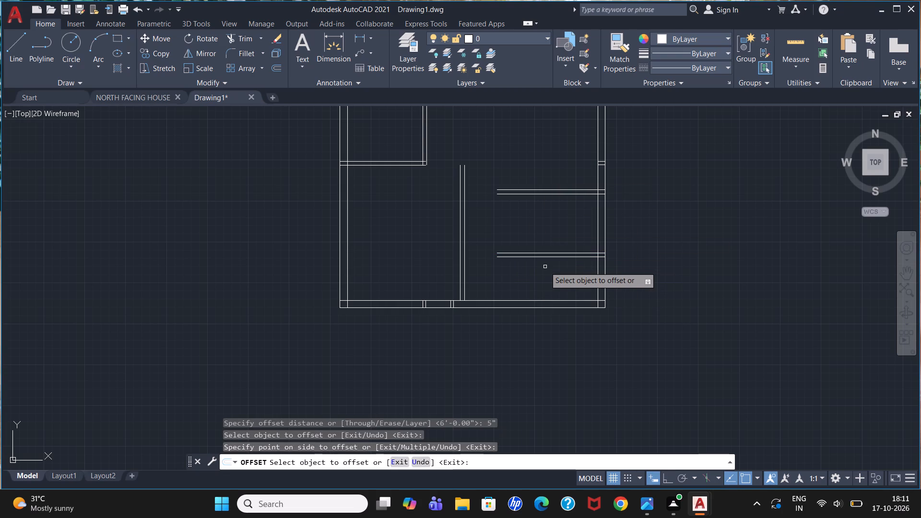
key(Escape)
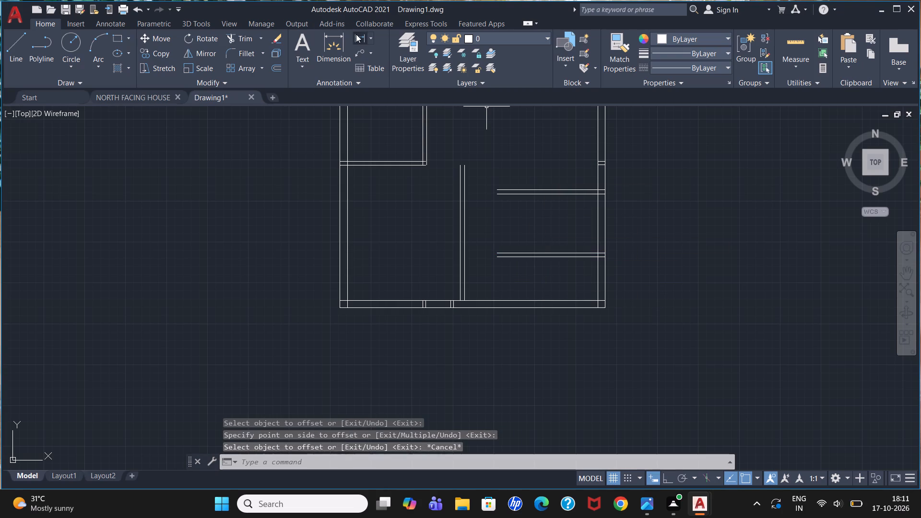
Measure the clear distance from the lowest right-hand partition to the bottom wall's inner face with a temporary linear dimension.
click(357, 35)
scroll(534, 220, up, 2)
click(582, 318)
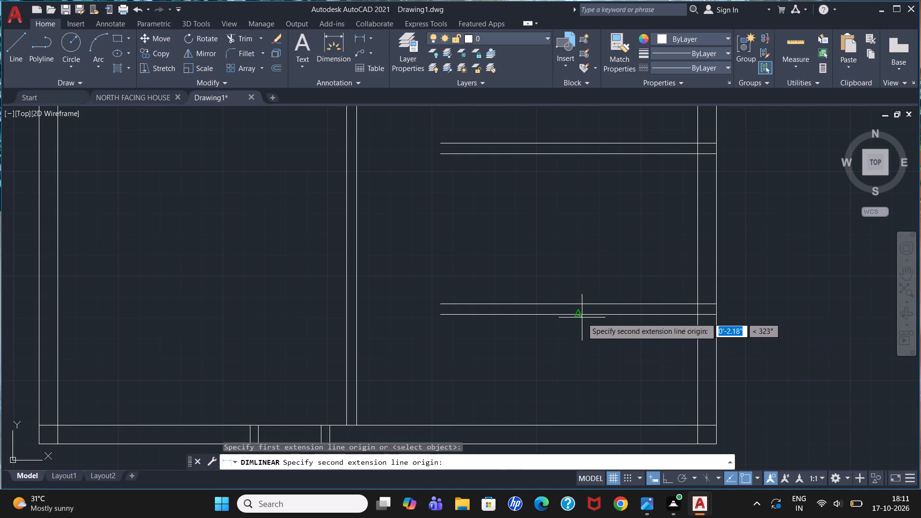
click(581, 429)
scroll(581, 429, up, 1)
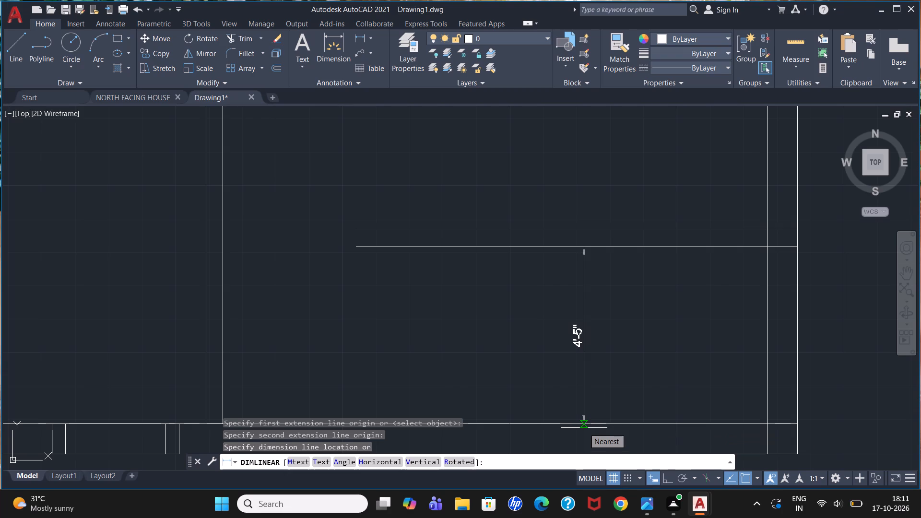
scroll(578, 384, down, 2)
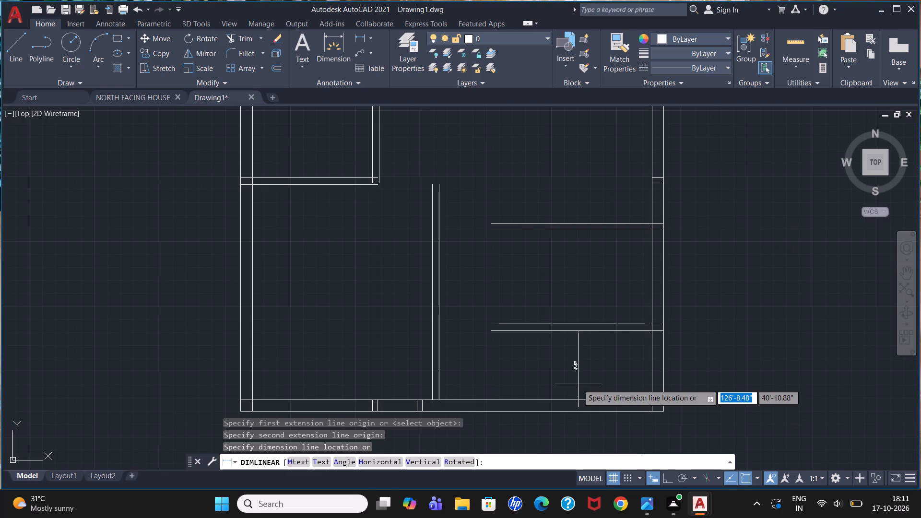
key(Escape)
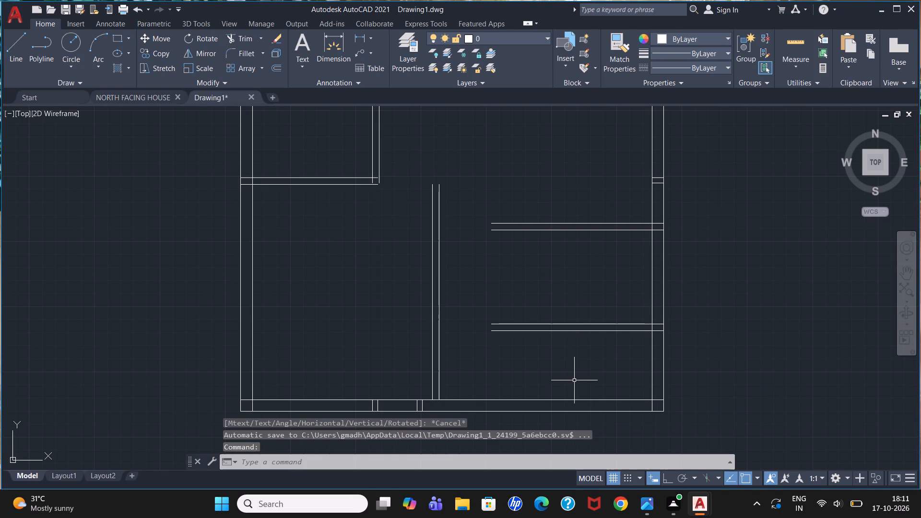
Trim the bottom wall's inner line between the lower vertical partition and the right wall's inner face.
text(tr)
key(Return)
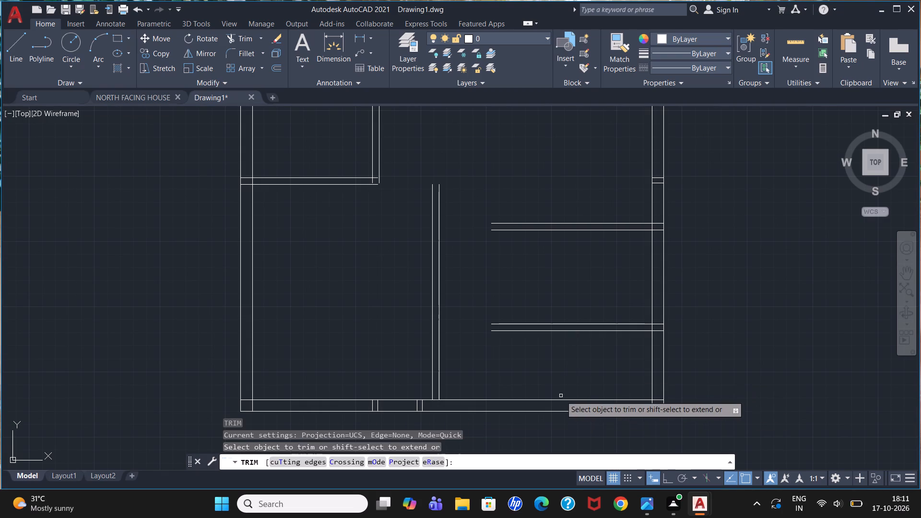
click(557, 401)
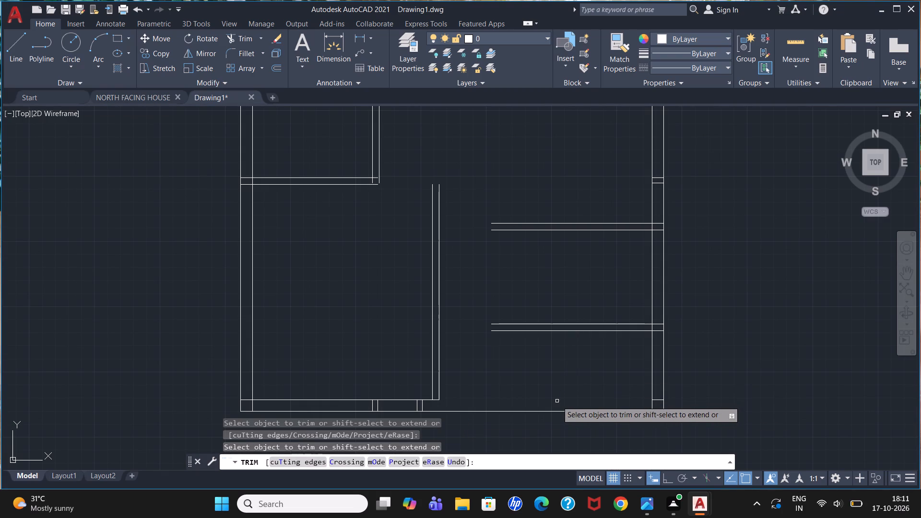
key(Escape)
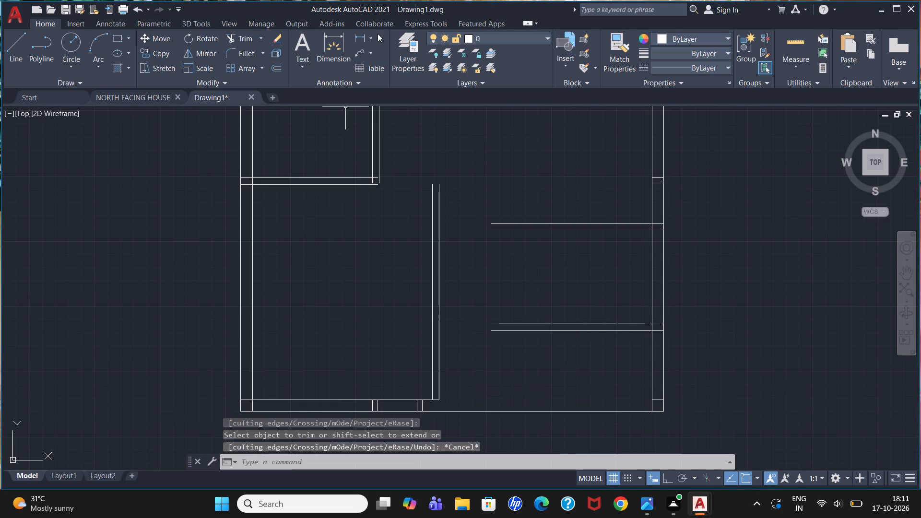
Measure the distance from the lowest right-hand partition to the bottom wall's outer line with a temporary linear dimension.
click(364, 39)
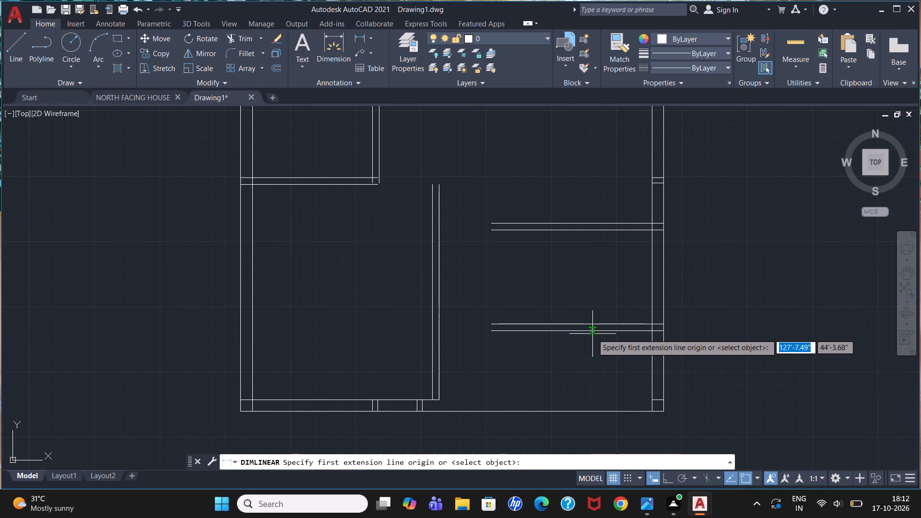
click(592, 334)
click(593, 413)
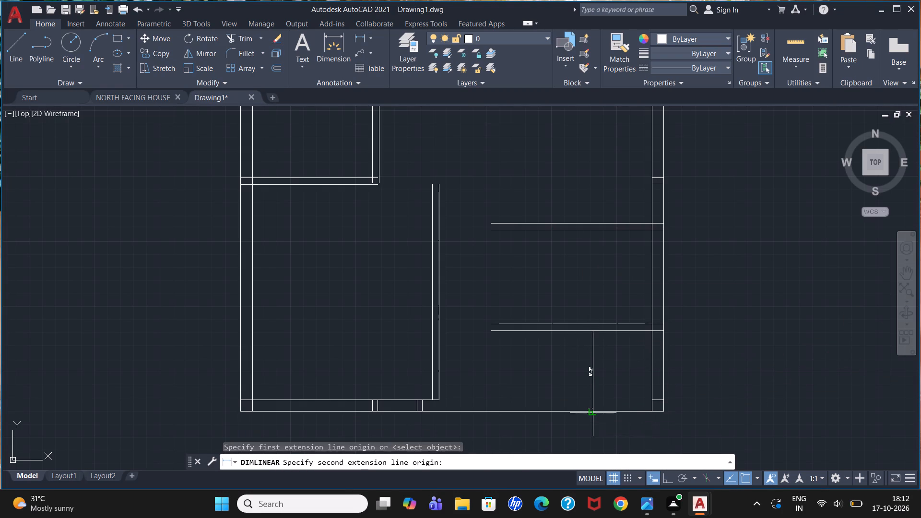
scroll(593, 413, up, 2)
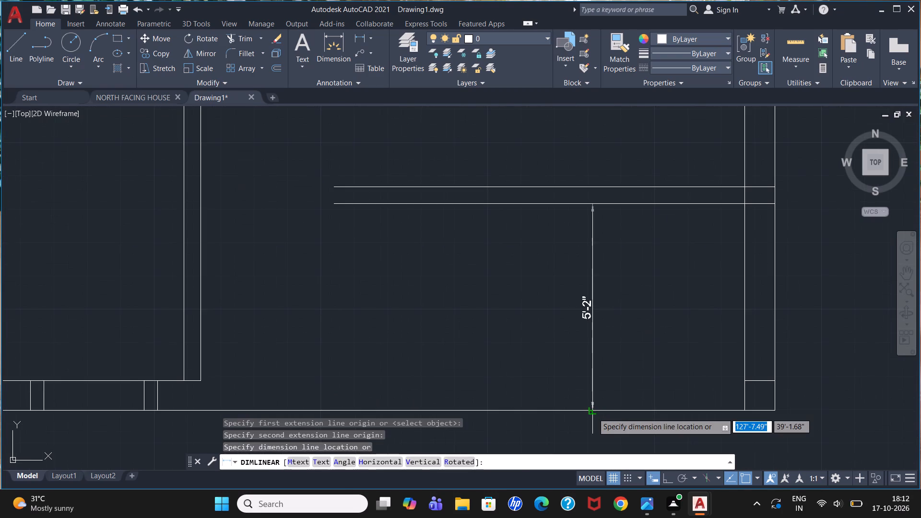
scroll(593, 413, down, 1)
key(Escape)
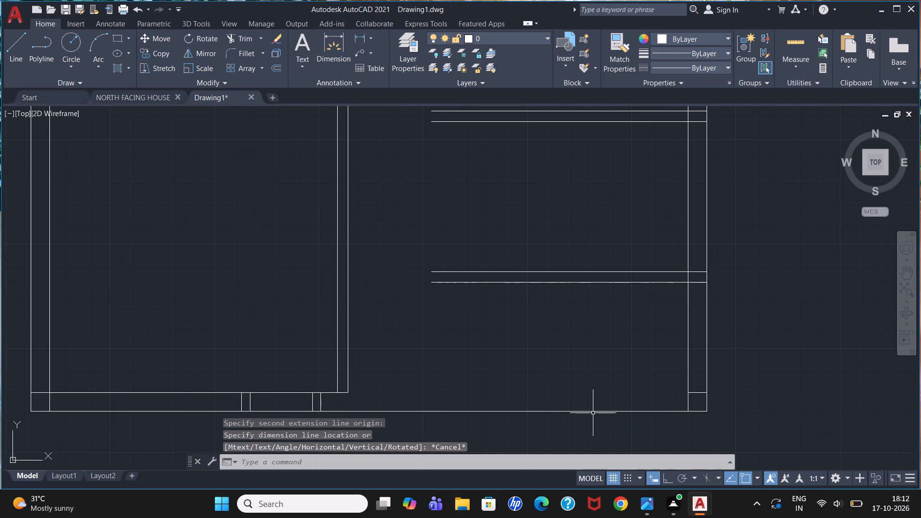
scroll(604, 303, down, 1)
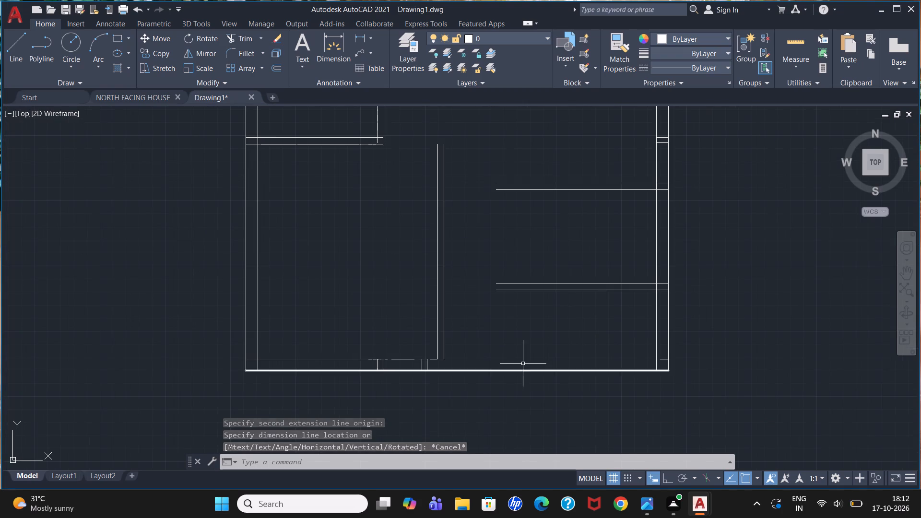
Measure the clear width between the lower vertical partition and the right wall's inner face with a temporary linear dimension.
click(359, 35)
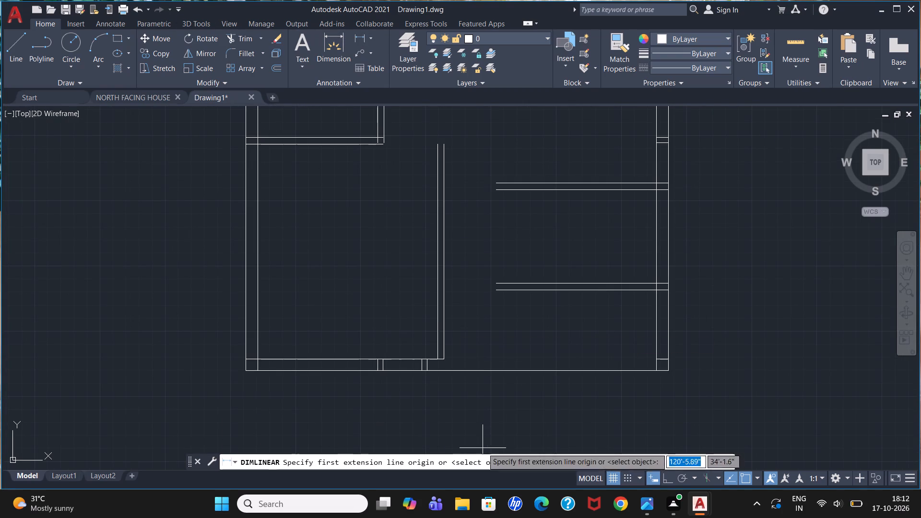
click(443, 353)
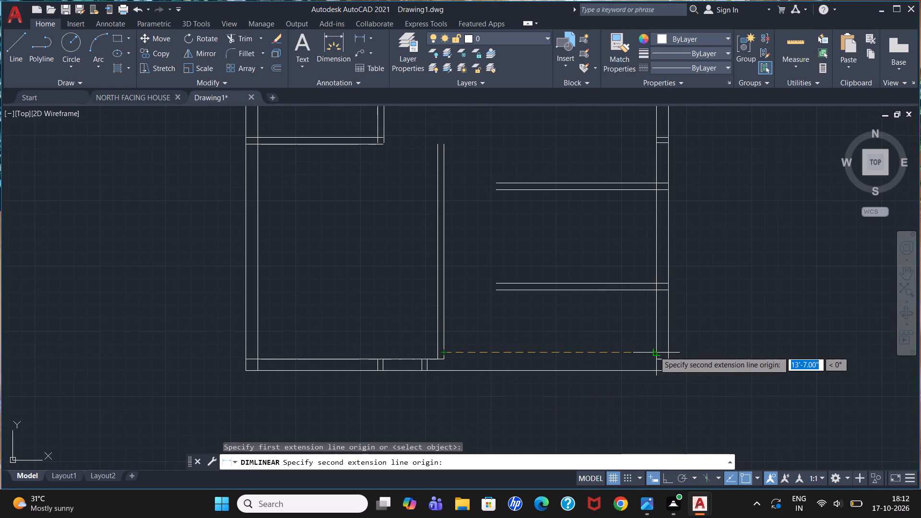
click(654, 351)
scroll(654, 351, up, 2)
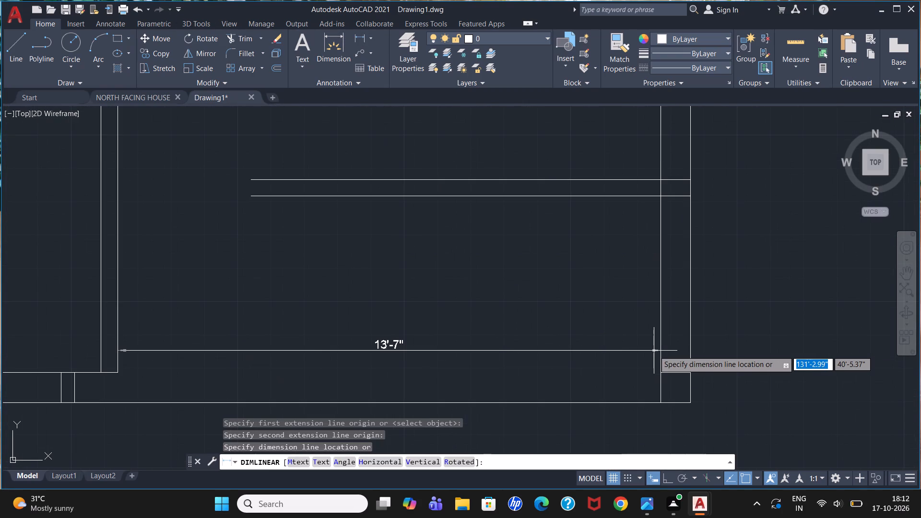
key(Escape)
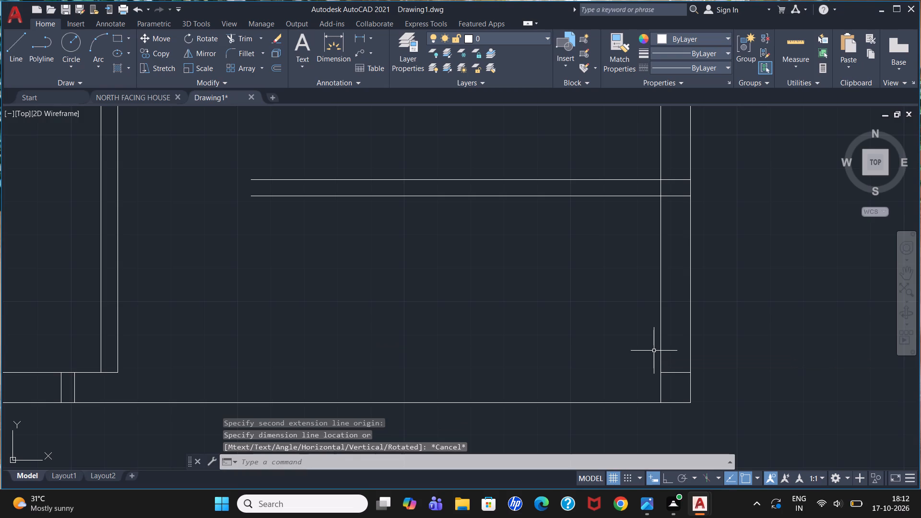
scroll(654, 351, down, 2)
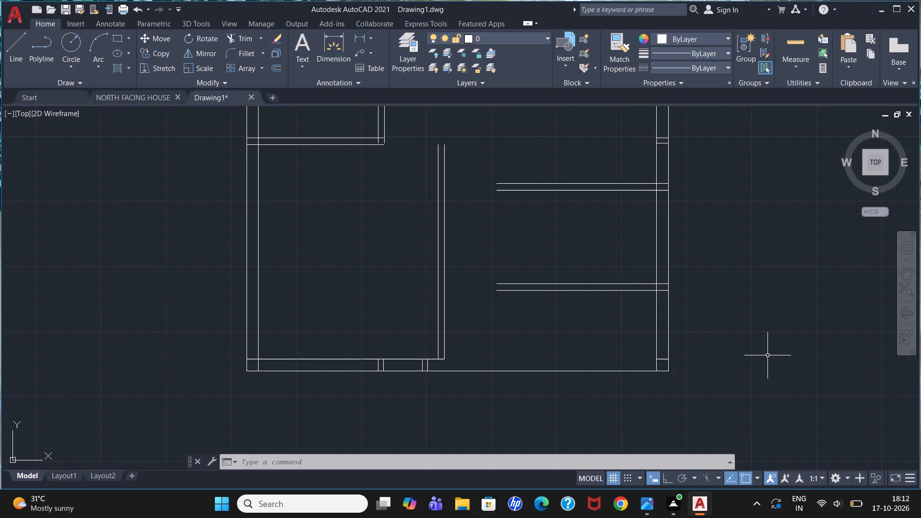
scroll(505, 198, down, 2)
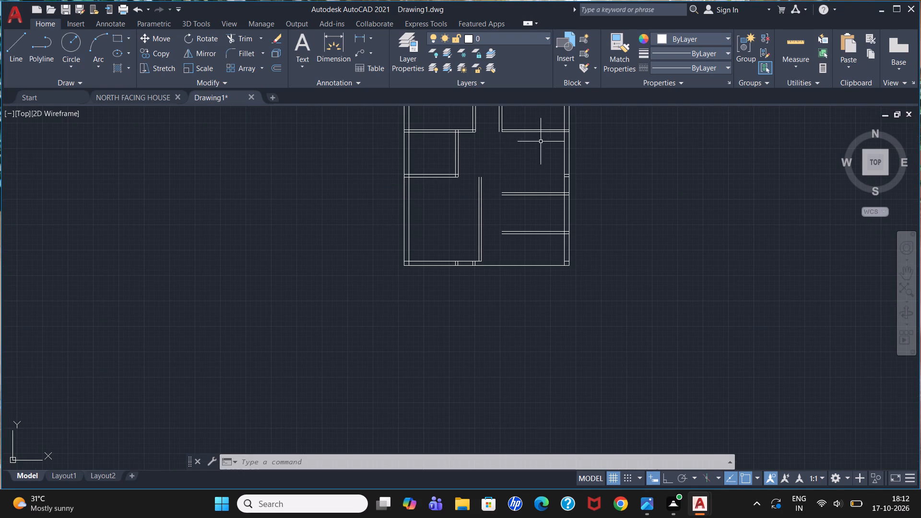
Trim the short crossing lines inside the bottom wall, the lower-left corner overlaps and the inner-line piece across the vertical partition's foot.
scroll(480, 155, up, 1)
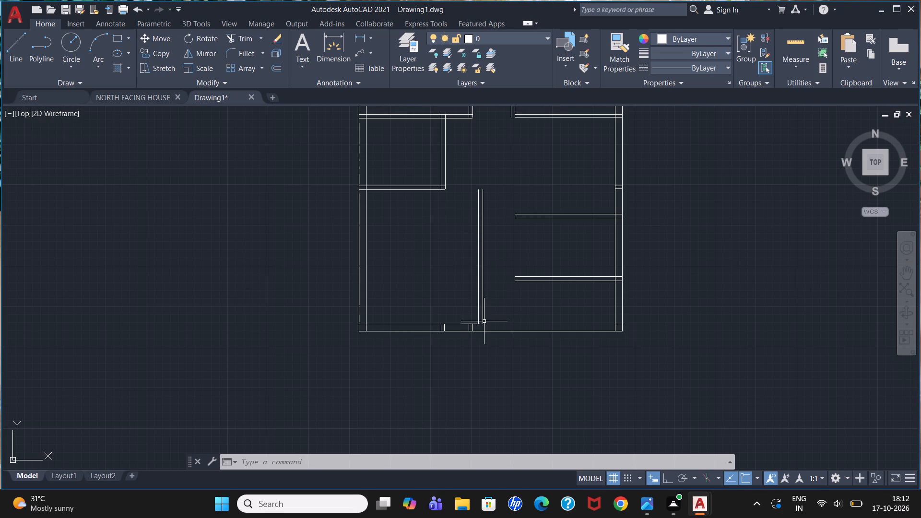
text(tr)
key(Return)
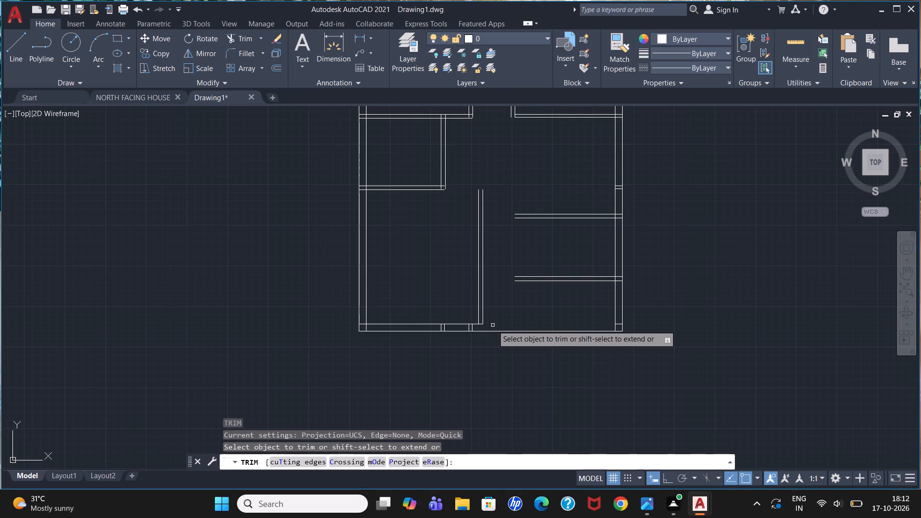
click(489, 328)
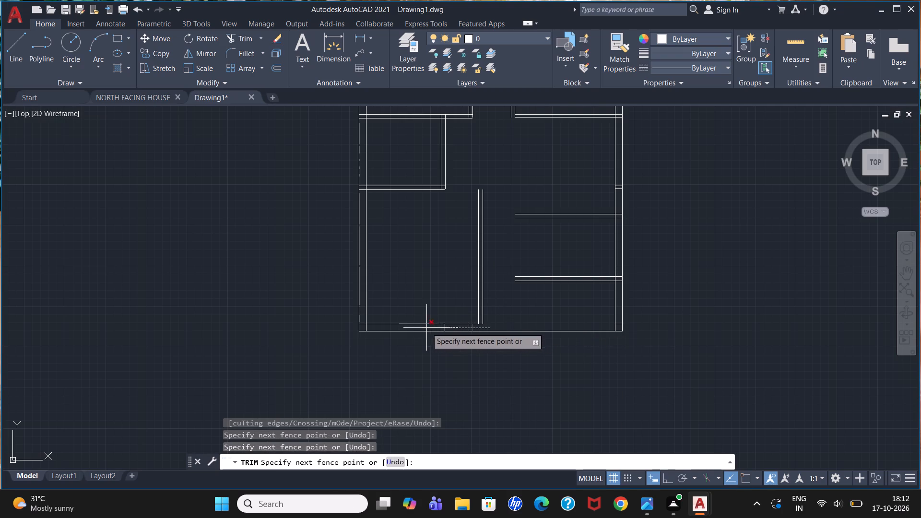
click(362, 329)
click(361, 325)
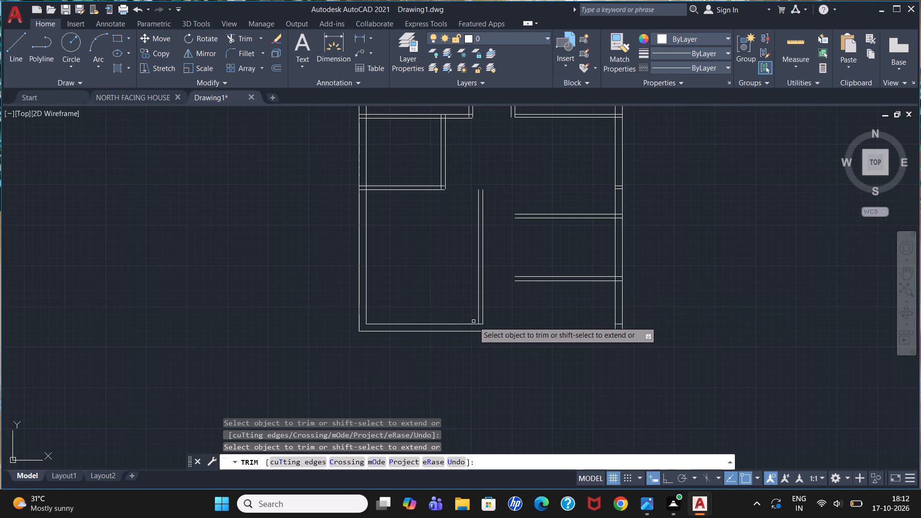
scroll(473, 321, up, 1)
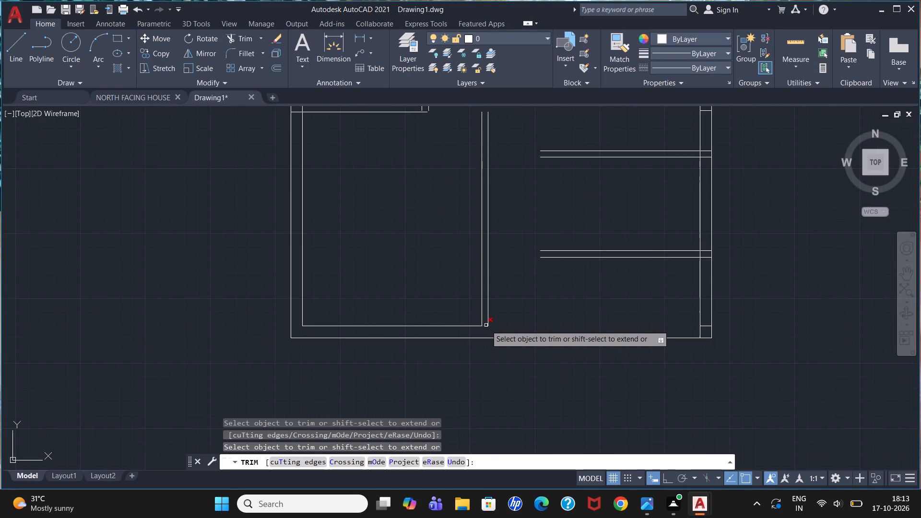
click(486, 325)
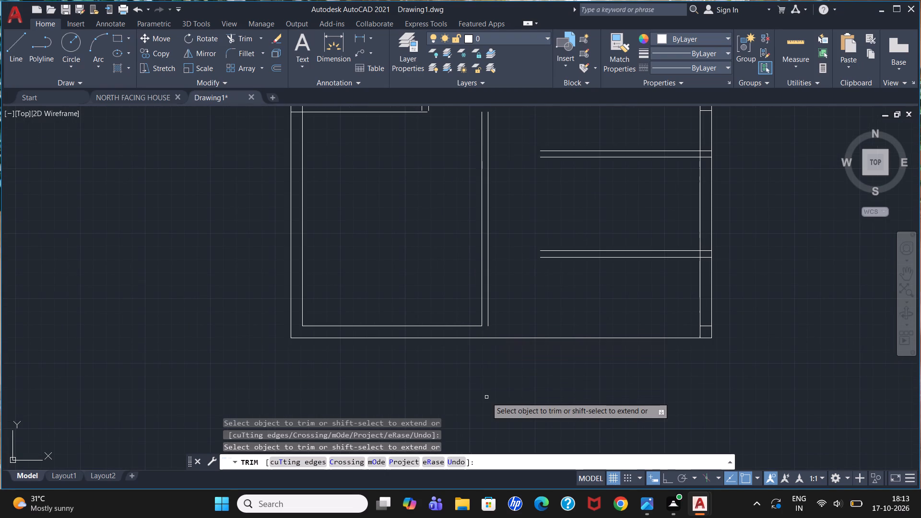
Extend the lower vertical partition's right-hand line down to the bottom wall's outer line.
text(ex)
key(Return)
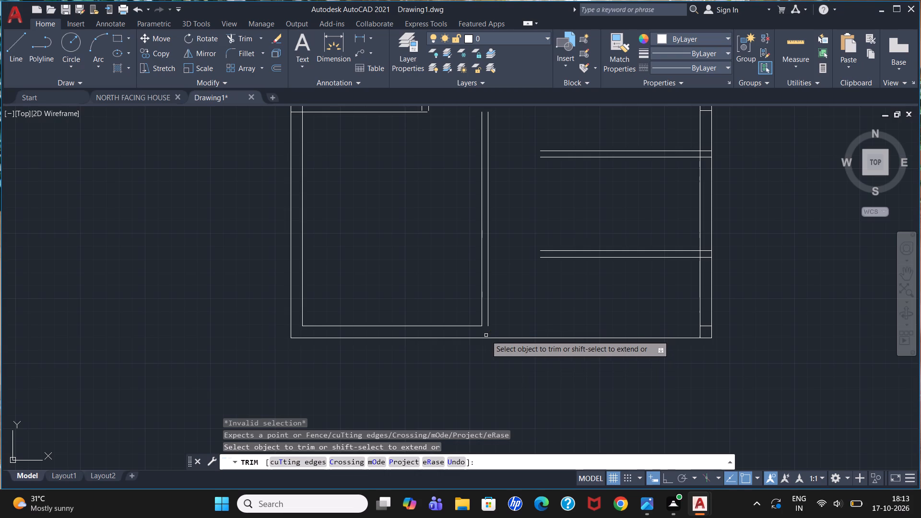
key(Escape)
text(ex)
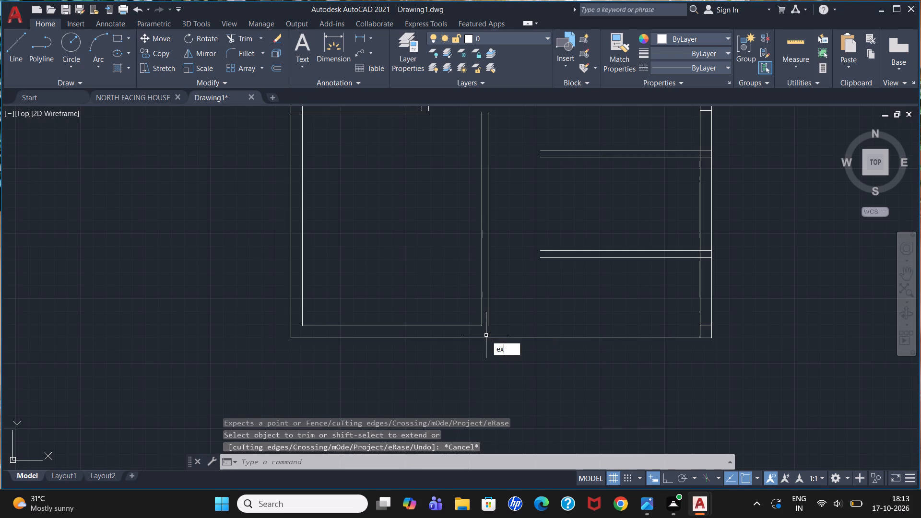
key(Return)
click(488, 323)
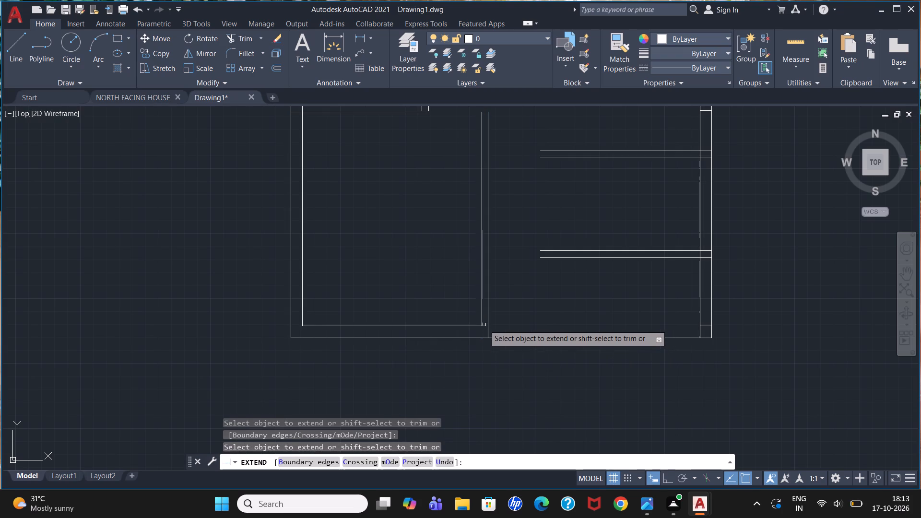
key(Escape)
scroll(494, 283, down, 1)
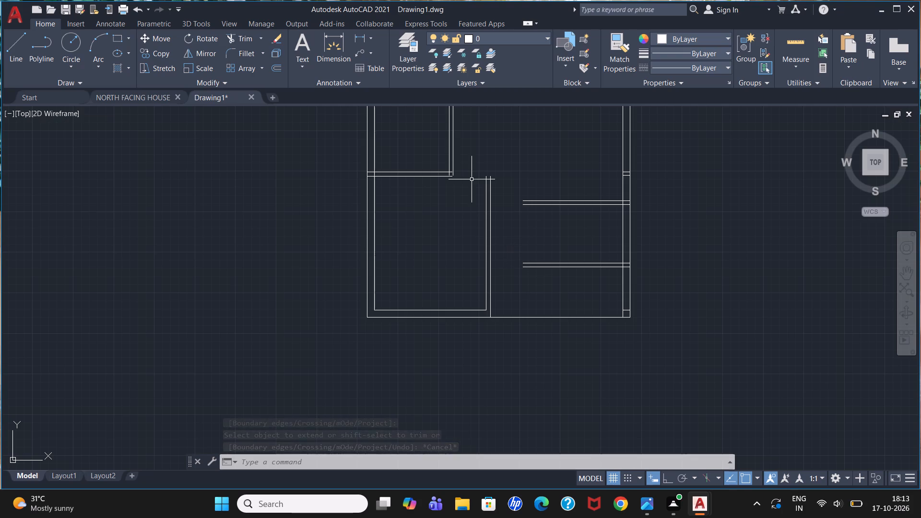
Draw a line 2' straight down from the foot of the vertical partition's right-hand line, and turn on Ortho.
scroll(539, 181, up, 1)
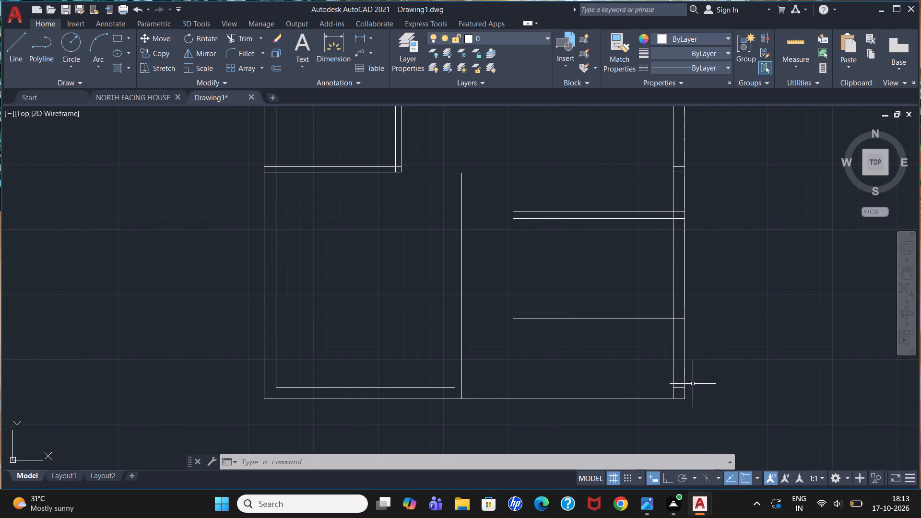
key(l)
key(Return)
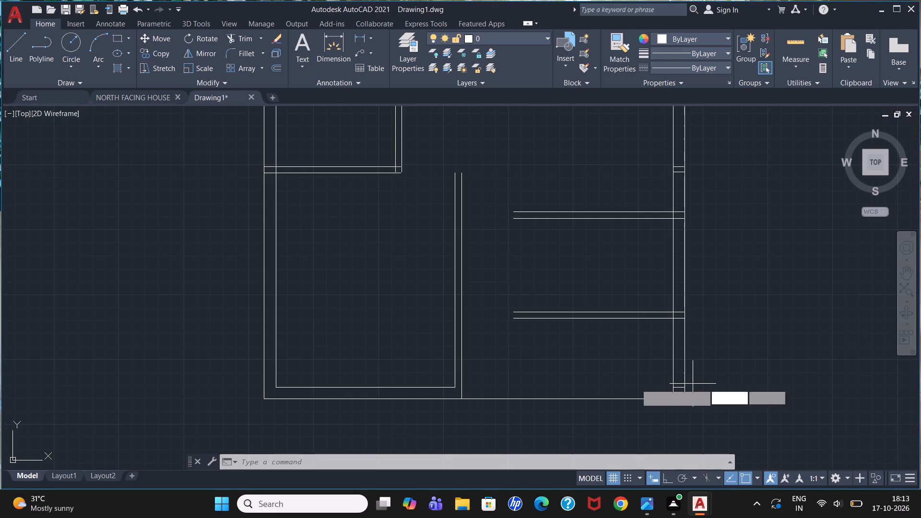
click(460, 399)
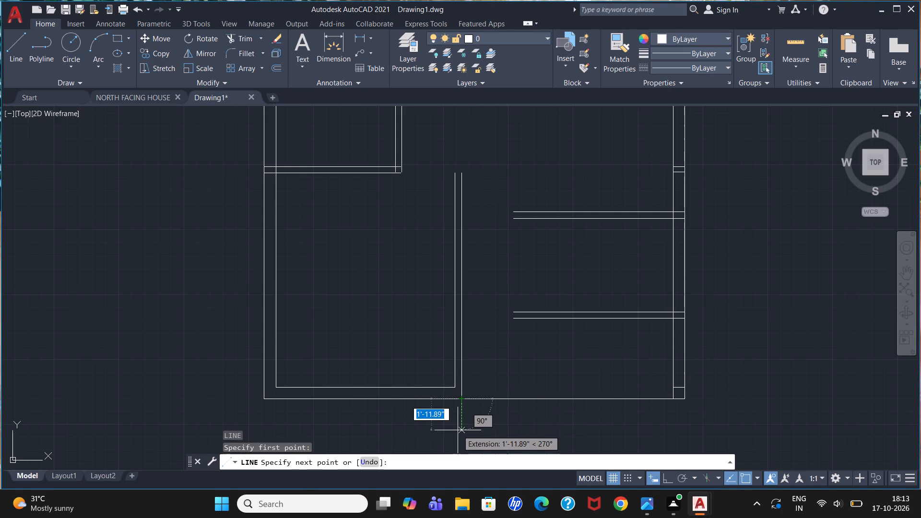
text(2')
key(Return)
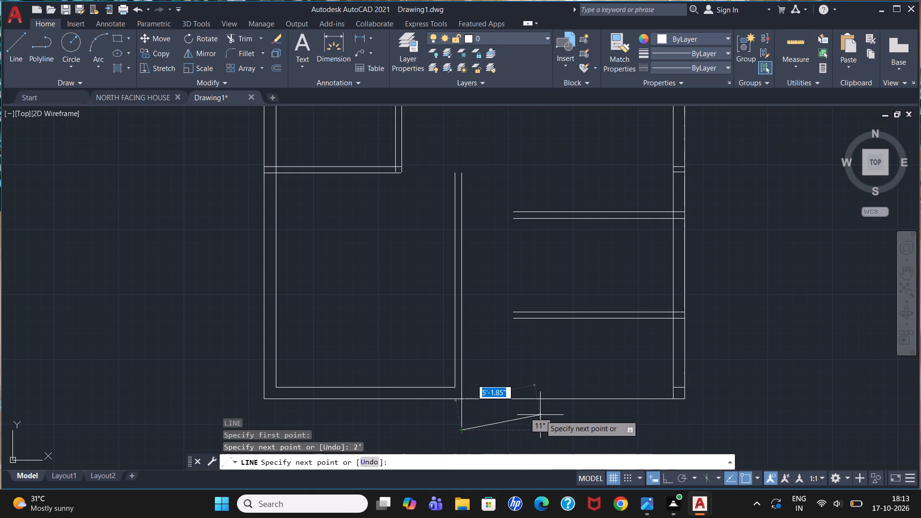
click(667, 478)
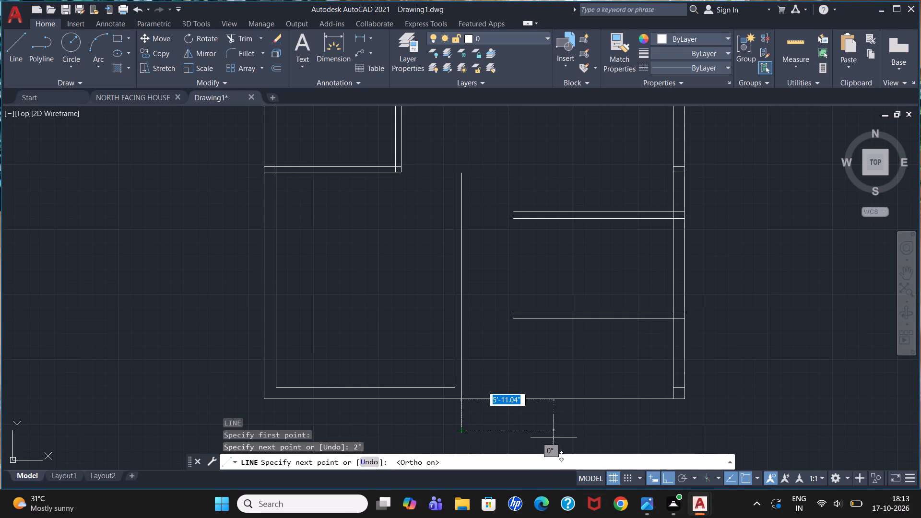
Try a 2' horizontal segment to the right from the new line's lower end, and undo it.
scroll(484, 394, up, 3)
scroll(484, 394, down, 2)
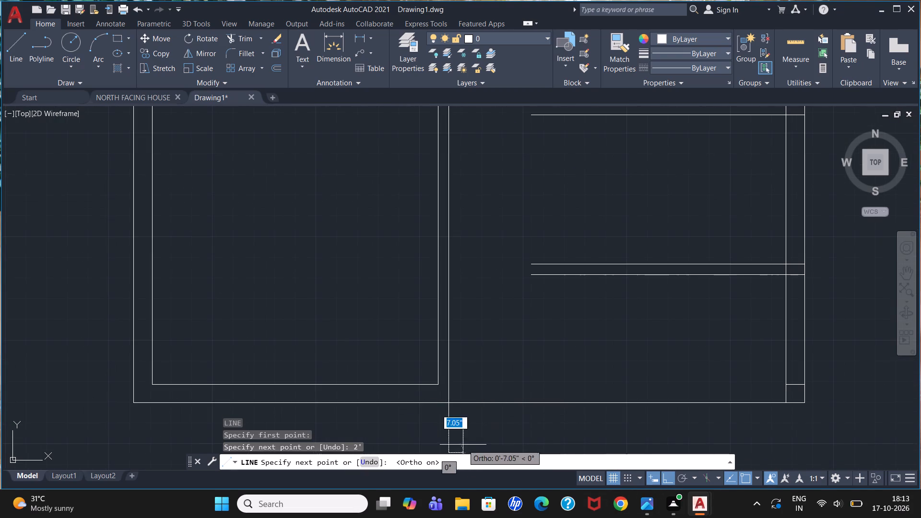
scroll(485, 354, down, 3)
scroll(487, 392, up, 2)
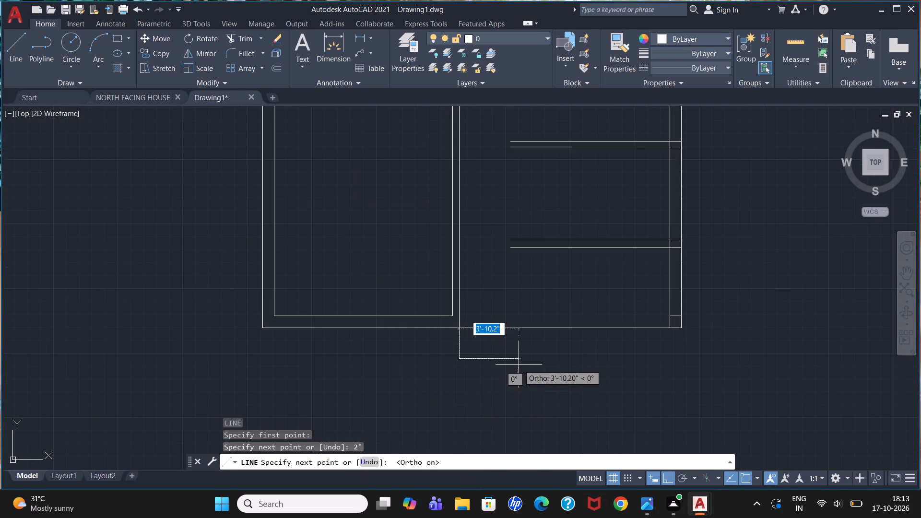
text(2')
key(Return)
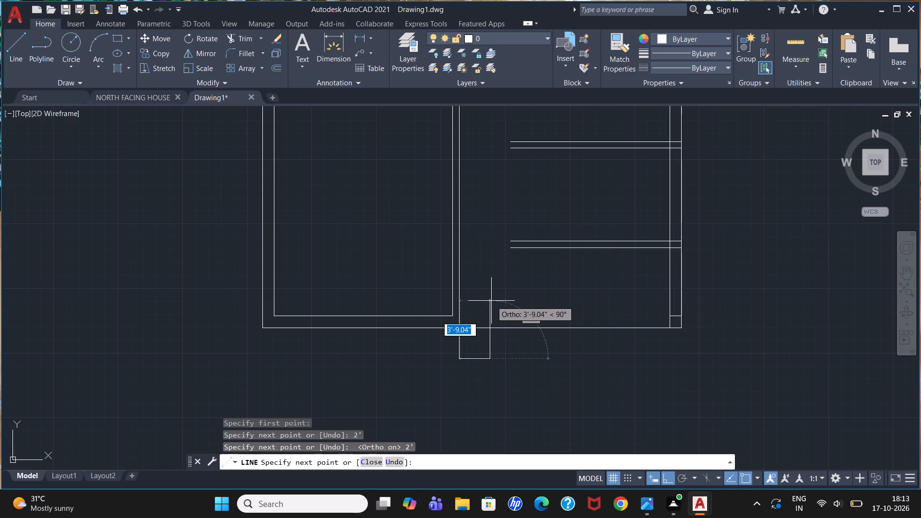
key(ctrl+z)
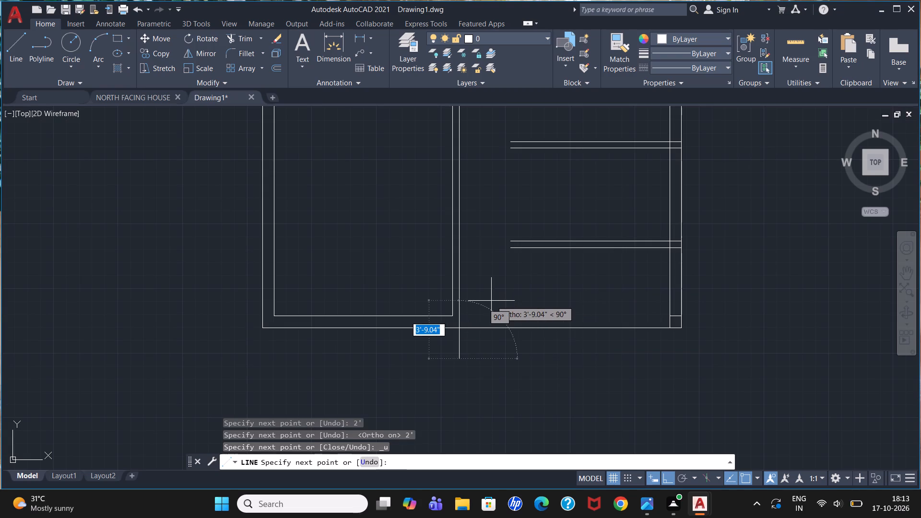
Continue the line 1' to the right and straight back up to the bottom wall's outer line.
text(1')
key(Return)
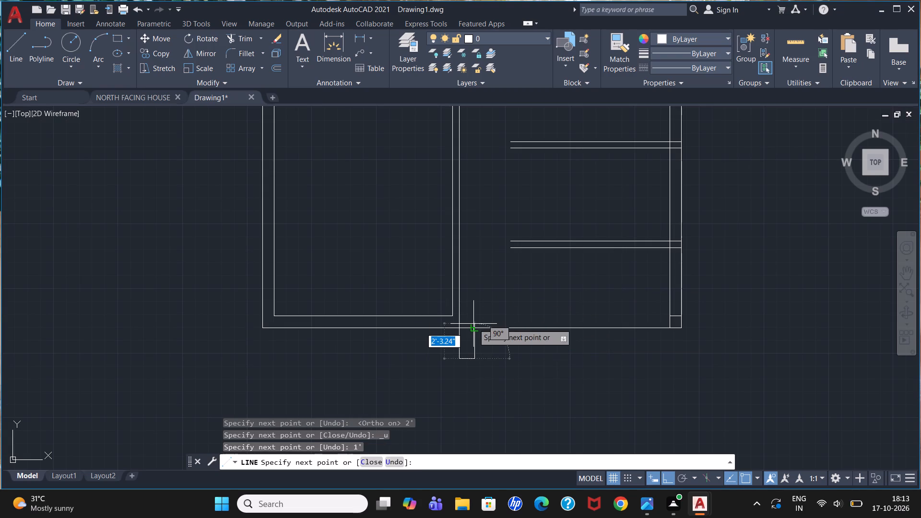
click(473, 324)
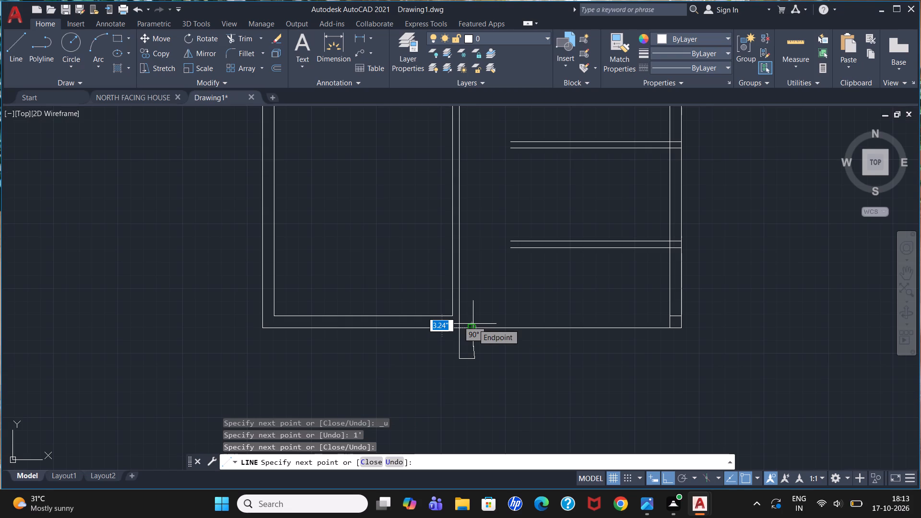
key(ctrl+z)
click(474, 323)
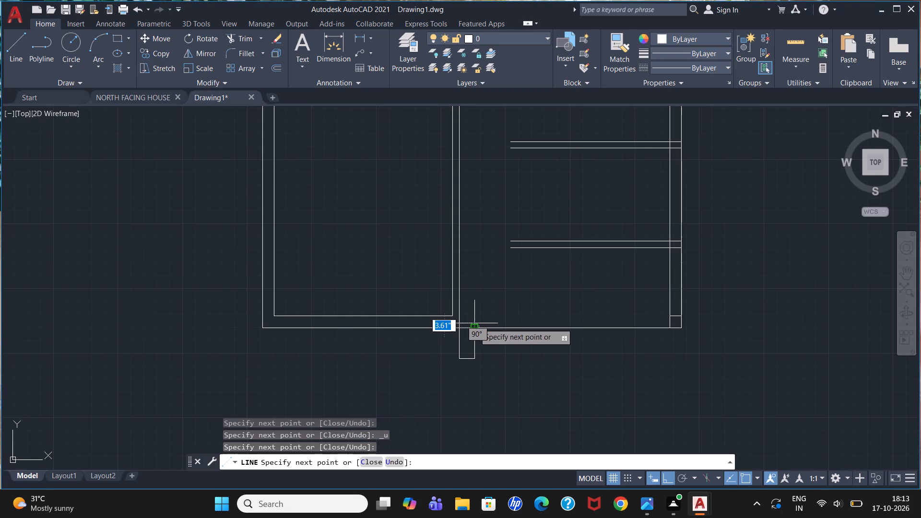
key(Escape)
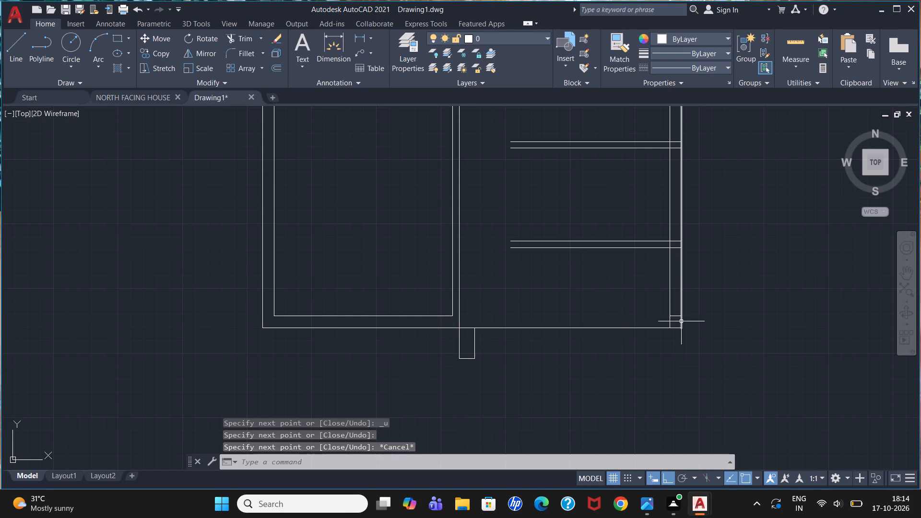
Draw a projection from the bottom wall's outer right corner: 2' down, 1' left and 2' back up to the wall.
key(l)
key(Return)
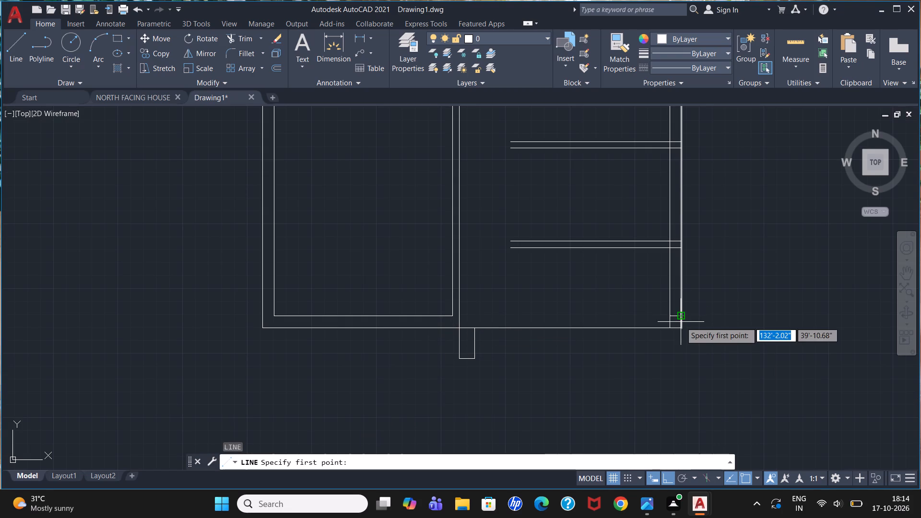
click(684, 331)
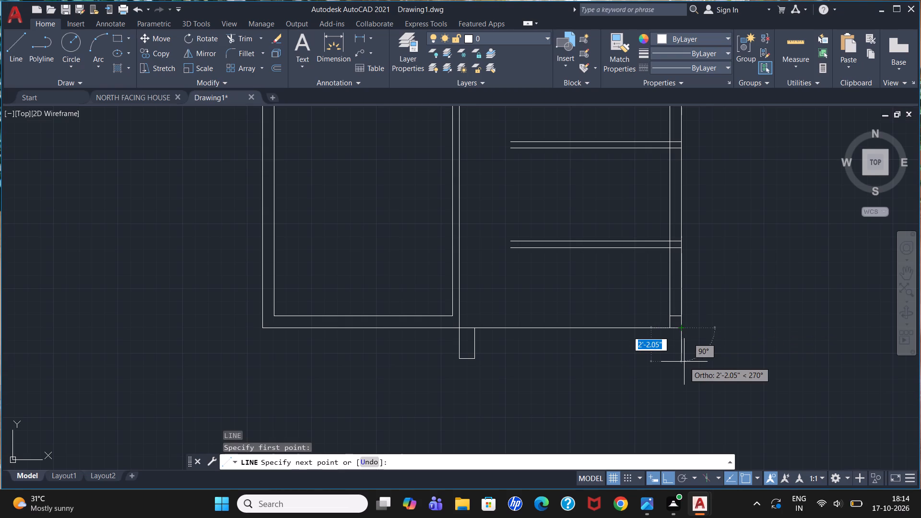
text(2')
key(Return)
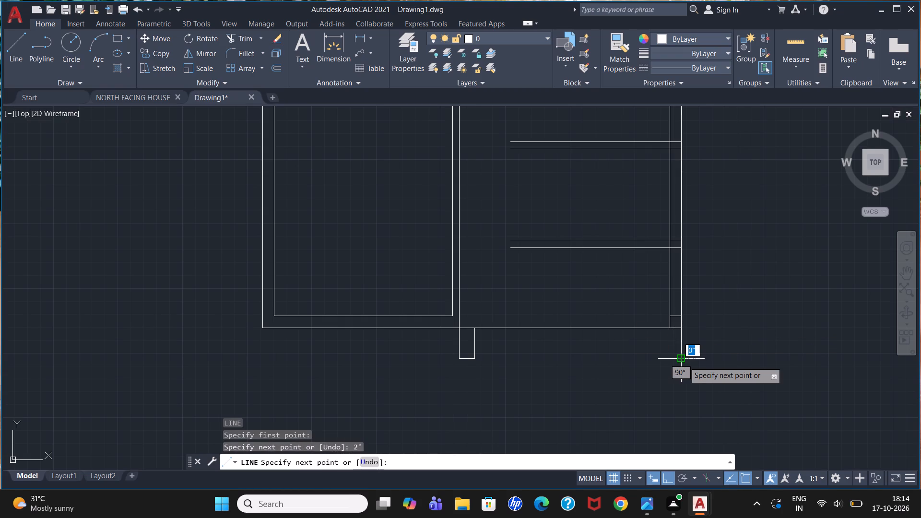
text(1')
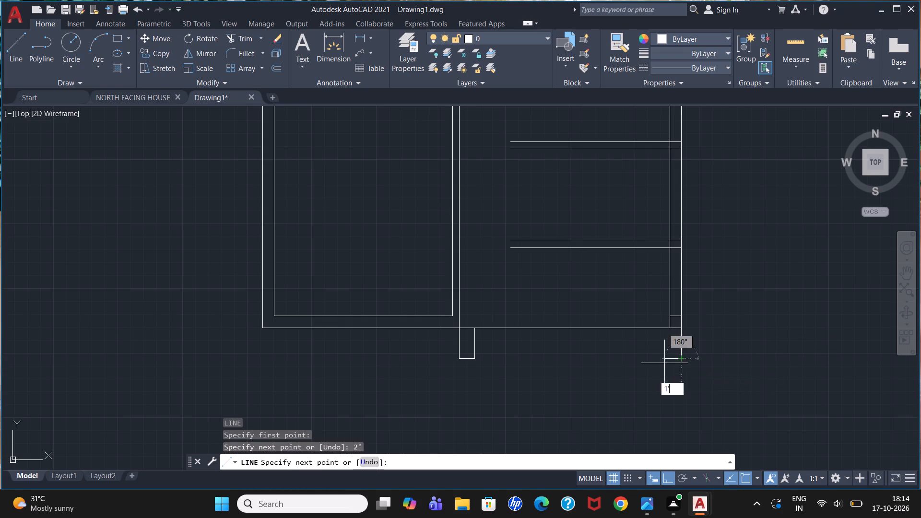
key(Return)
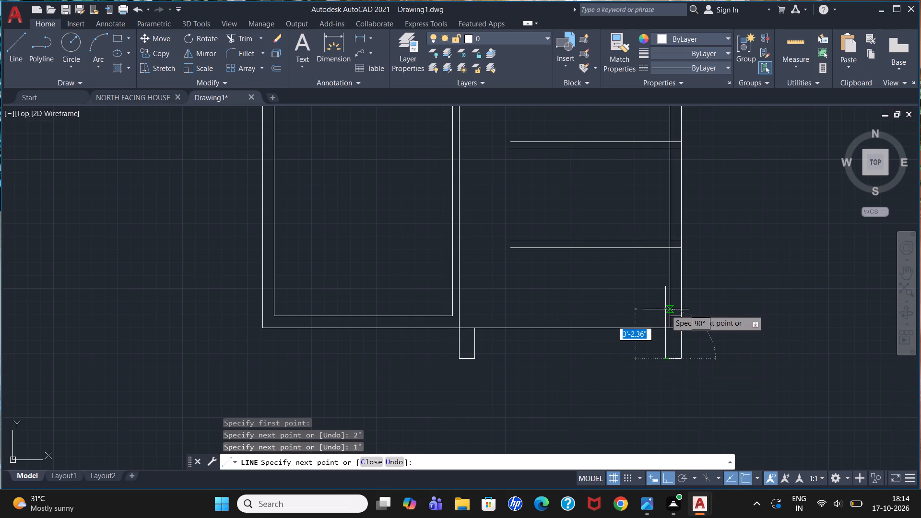
text(2')
key(Return)
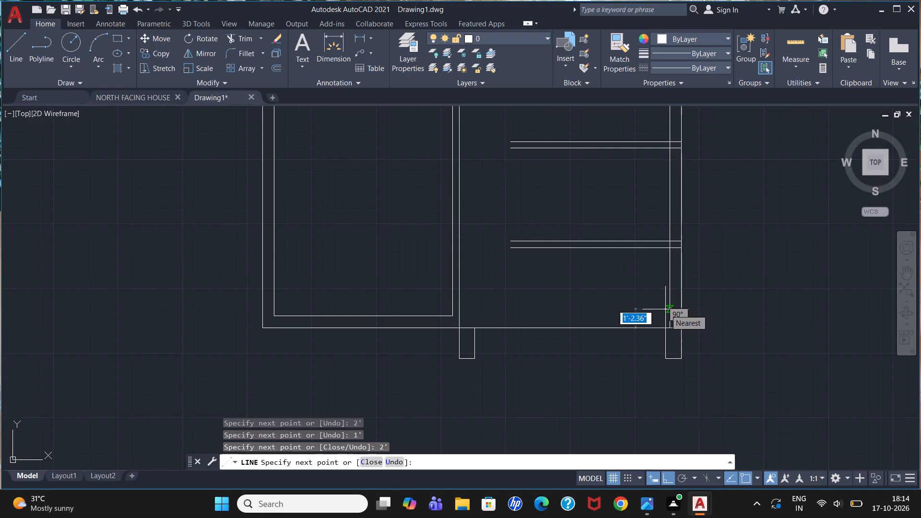
key(Escape)
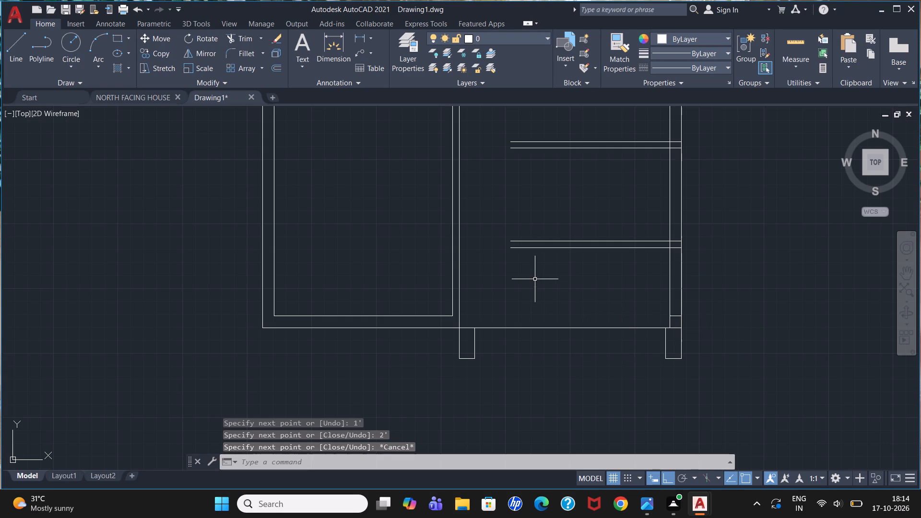
Offset the bottom wall's outer line 1' downward twice, so the second copy aligns with the projections' lower ends.
key(o)
key(Return)
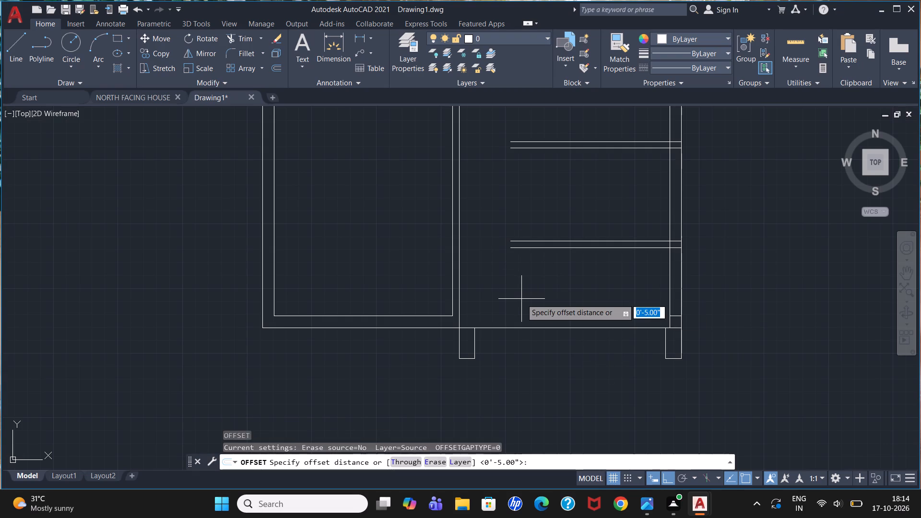
text(1')
key(Return)
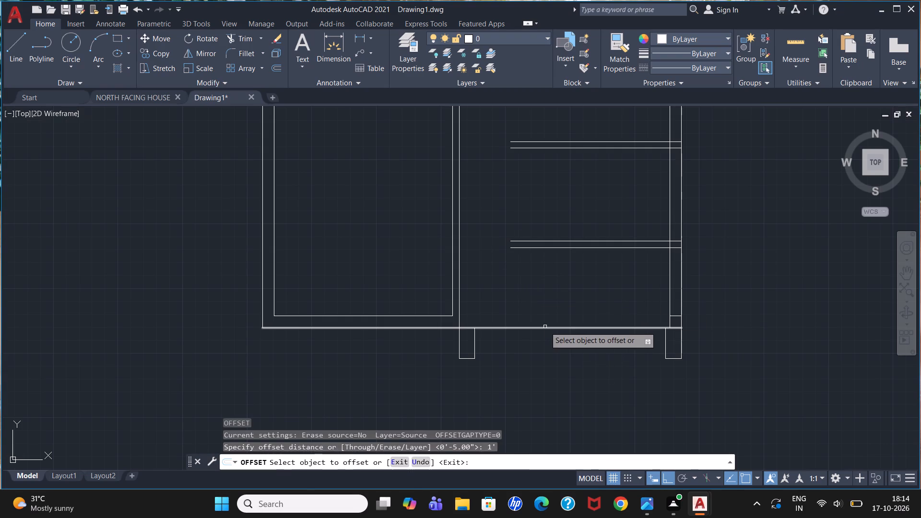
click(545, 327)
click(542, 344)
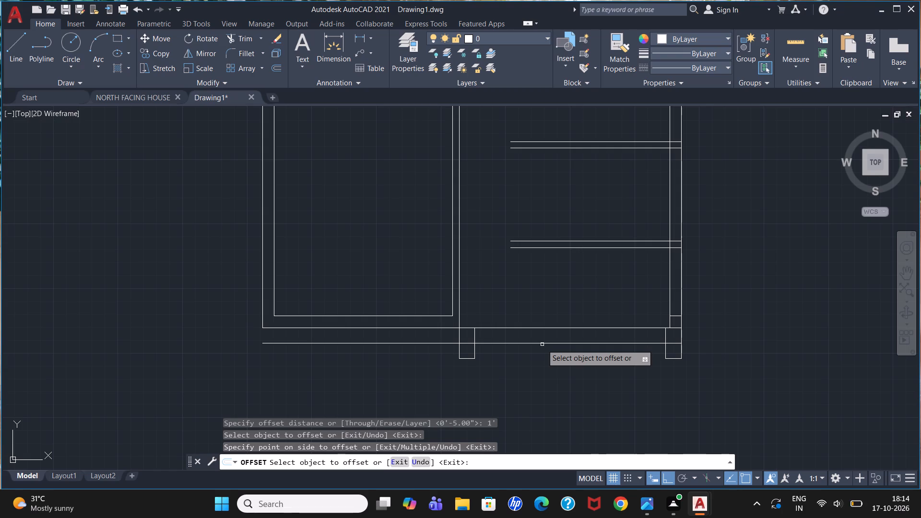
click(543, 342)
click(541, 358)
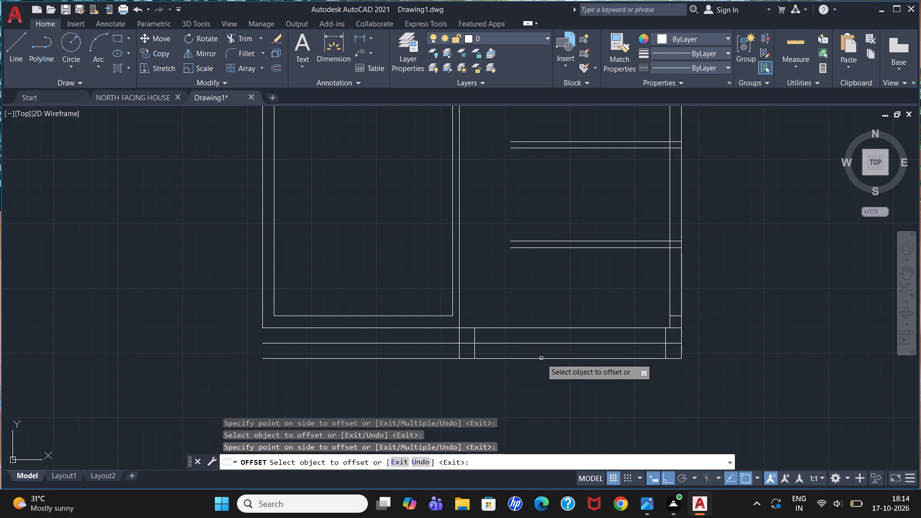
key(Escape)
Trim both offset lines left of the left projection, and cut the middle line out of the two projections.
text(tr)
key(Return)
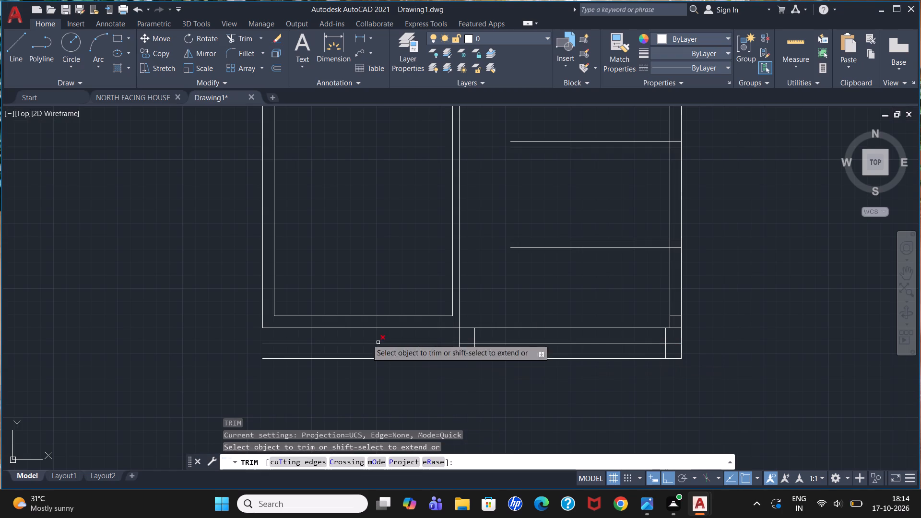
click(344, 333)
click(374, 384)
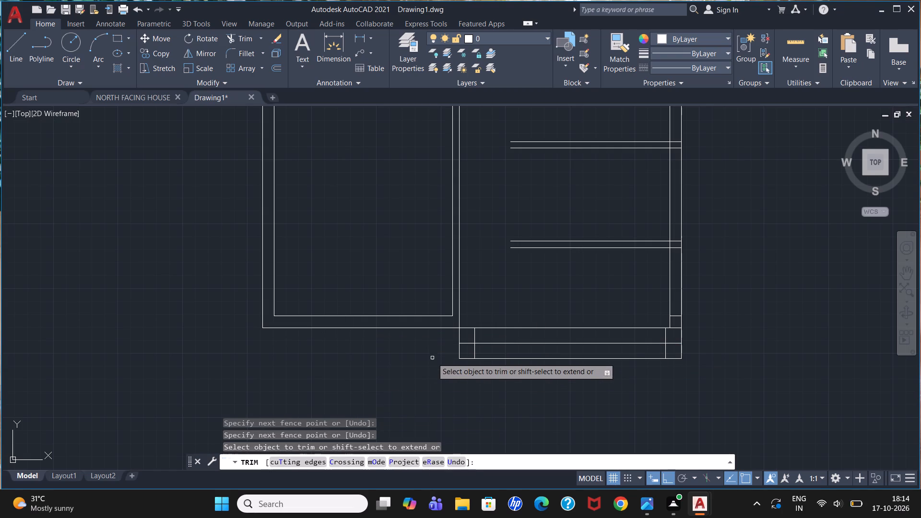
click(470, 342)
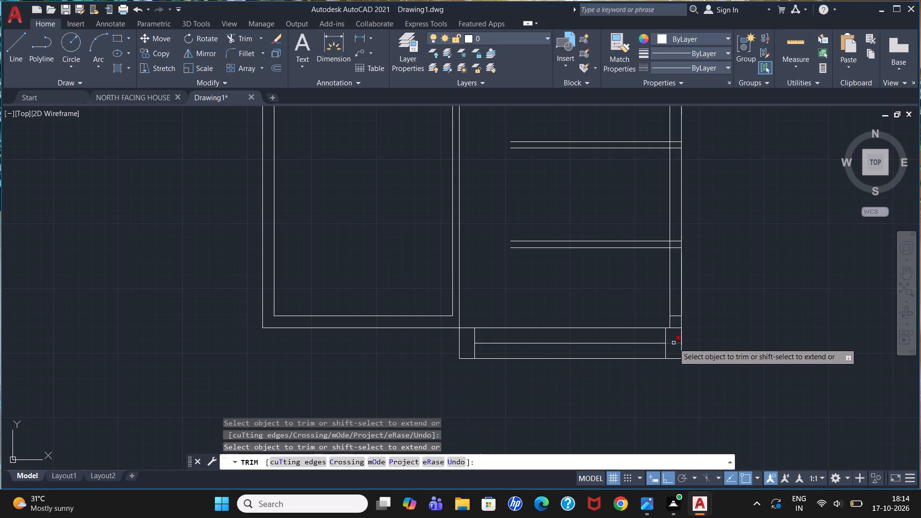
click(672, 344)
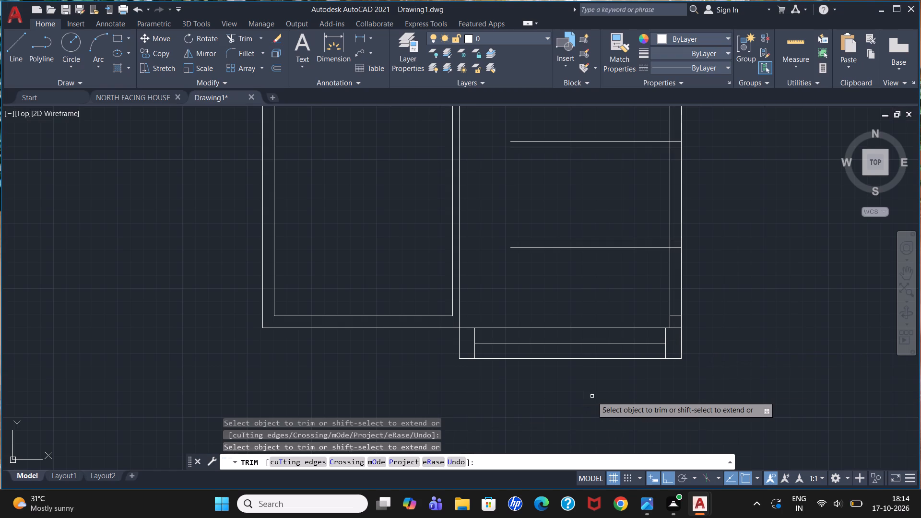
key(Escape)
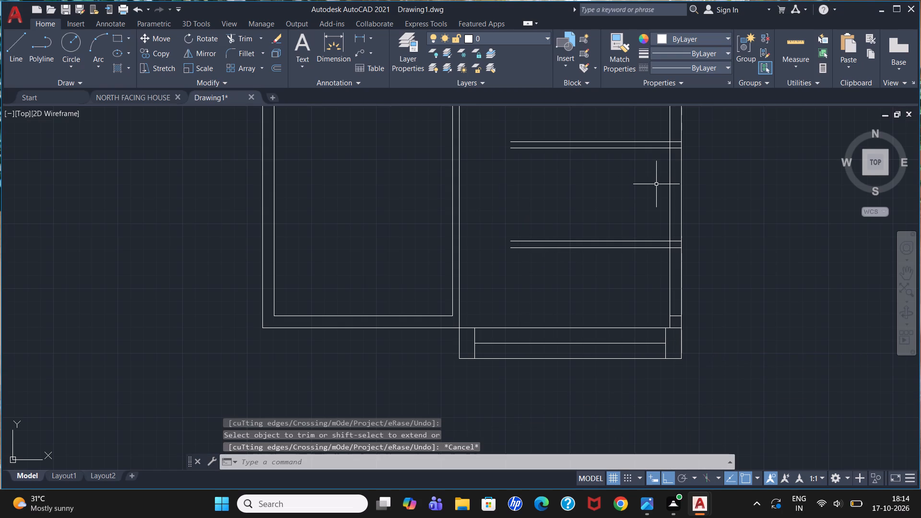
Draw a vertical line along the right wall's inner line, from the upper partition's lower line to the lower partition's upper line.
key(o)
key(Escape)
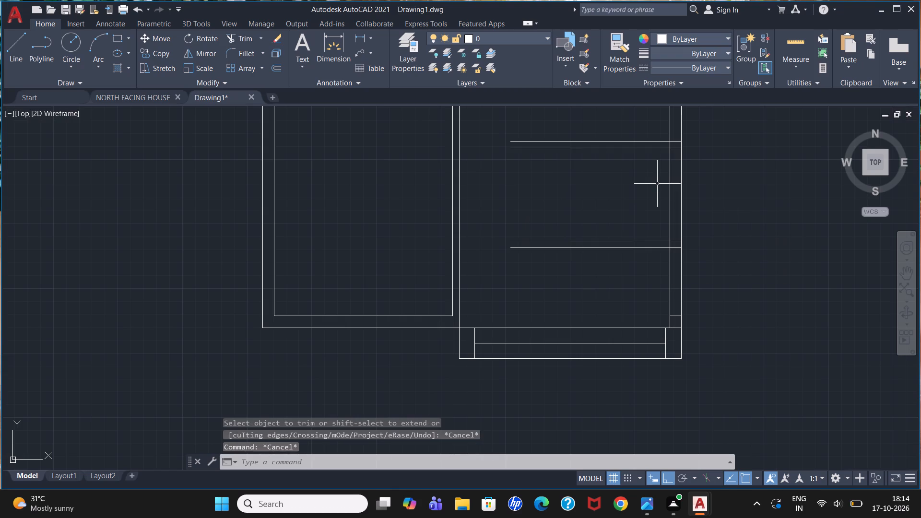
key(l)
key(Return)
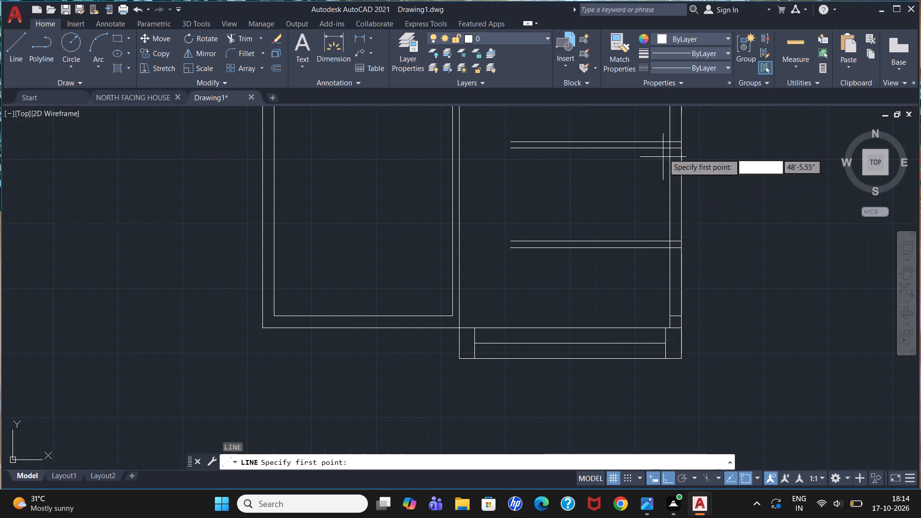
click(671, 149)
click(671, 237)
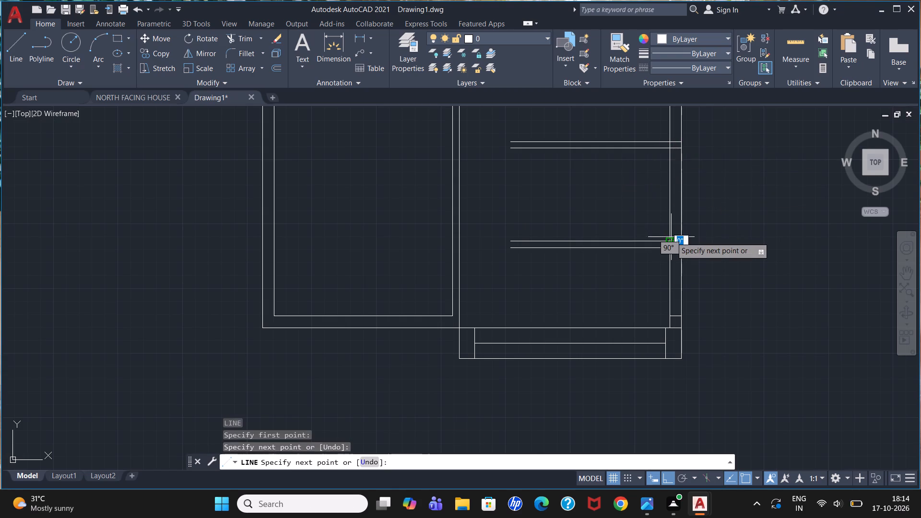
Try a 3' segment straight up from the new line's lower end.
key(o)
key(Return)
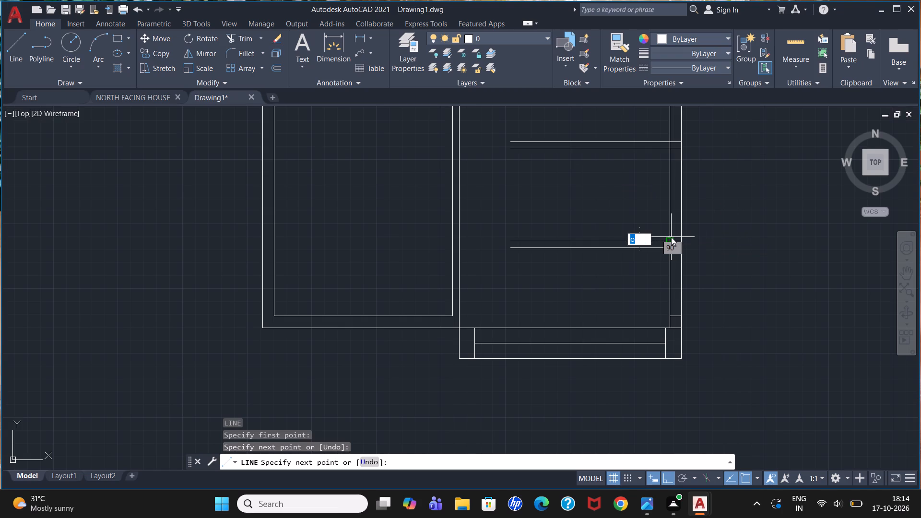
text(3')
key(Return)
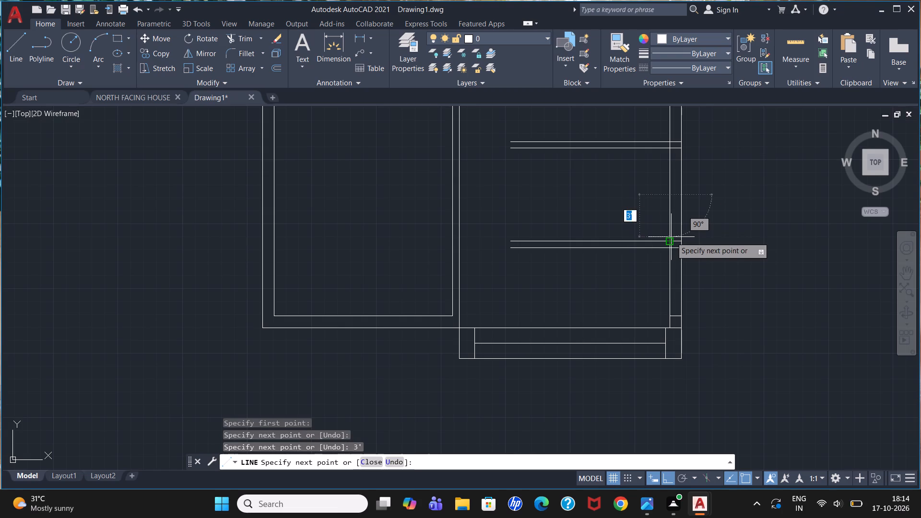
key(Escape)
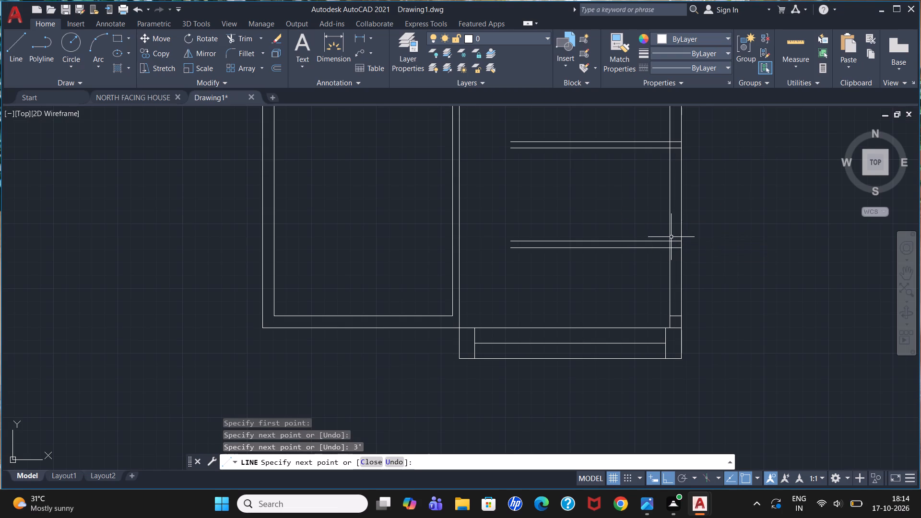
Offset the full-height vertical line between the two partitions 3' to the left.
key(o)
key(Return)
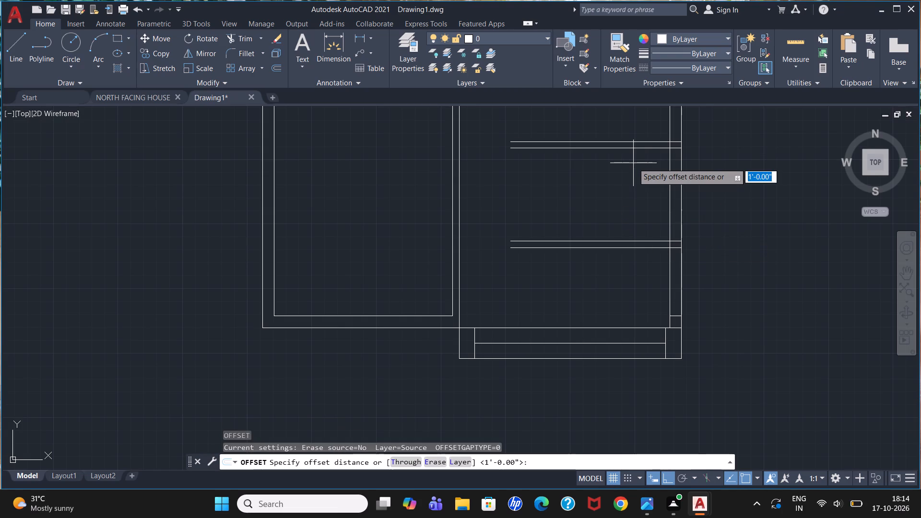
text(3')
key(Return)
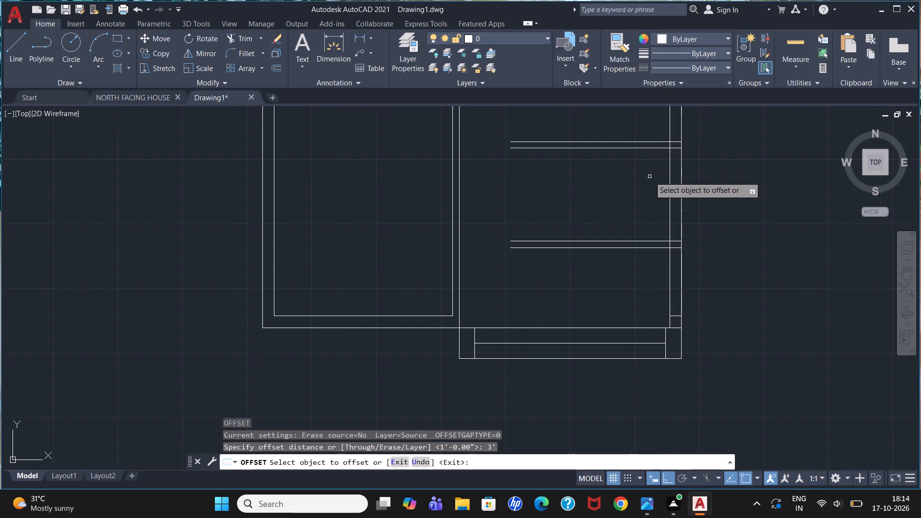
click(671, 187)
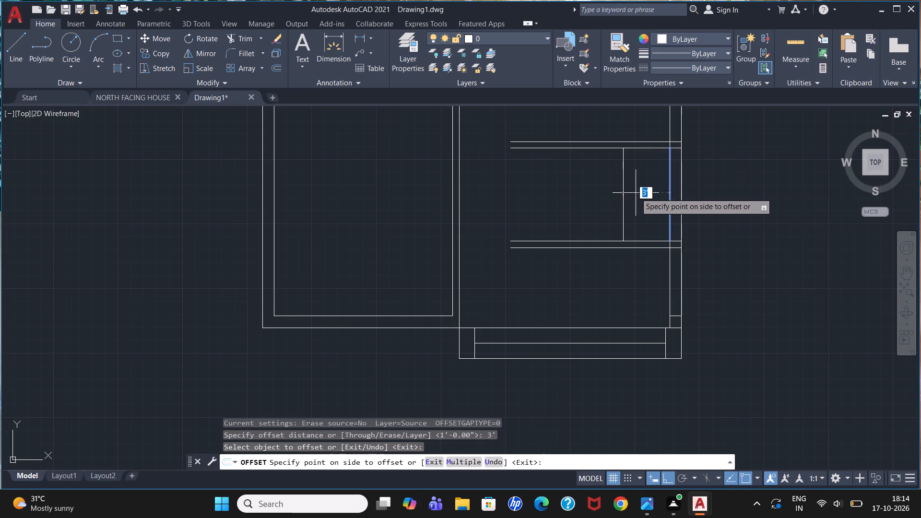
click(636, 193)
key(Escape)
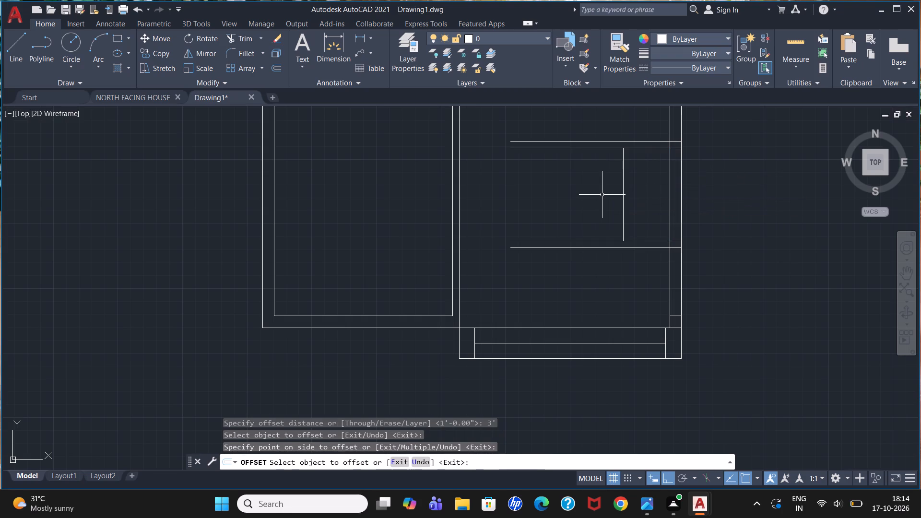
Delete the stray 3' segment and the full-height helper line overlapping the right wall's inner line.
click(669, 206)
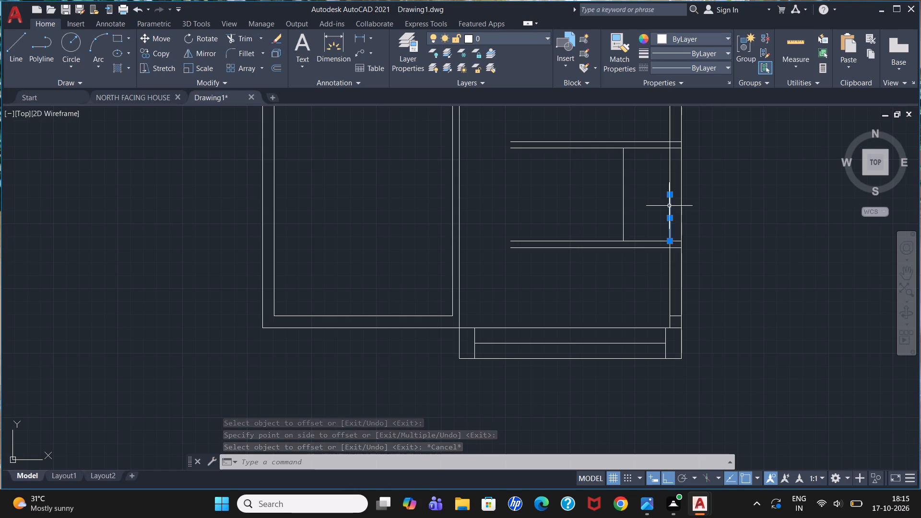
key(Delete)
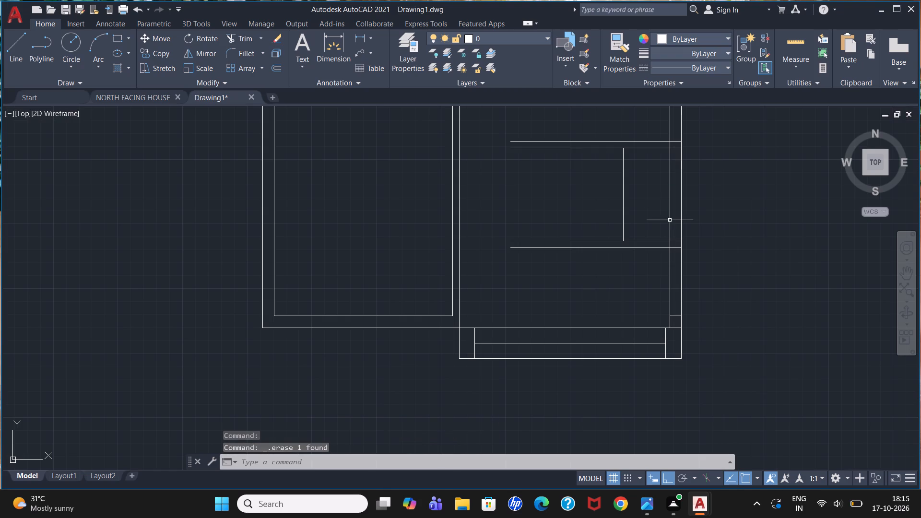
click(670, 203)
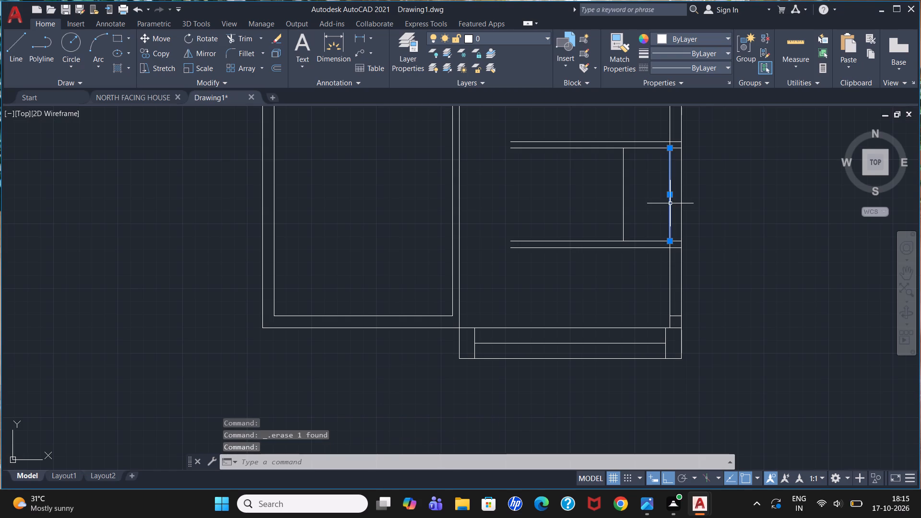
key(Delete)
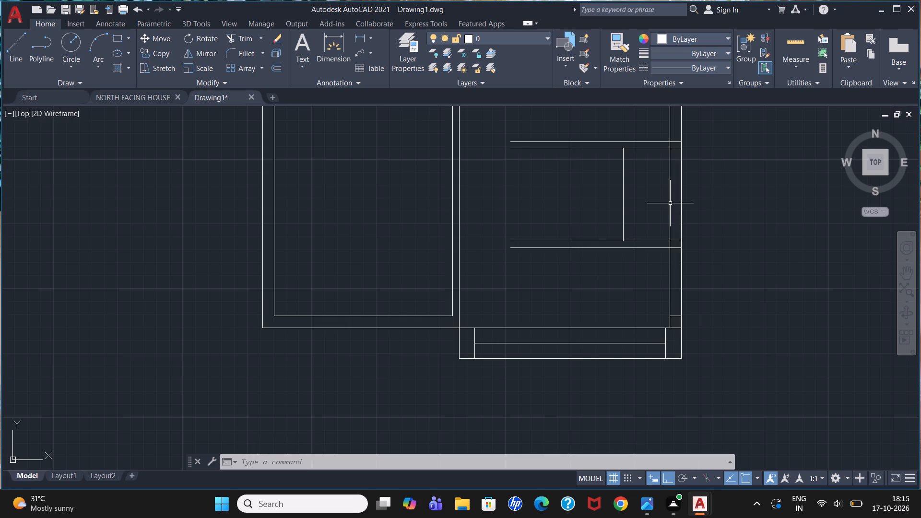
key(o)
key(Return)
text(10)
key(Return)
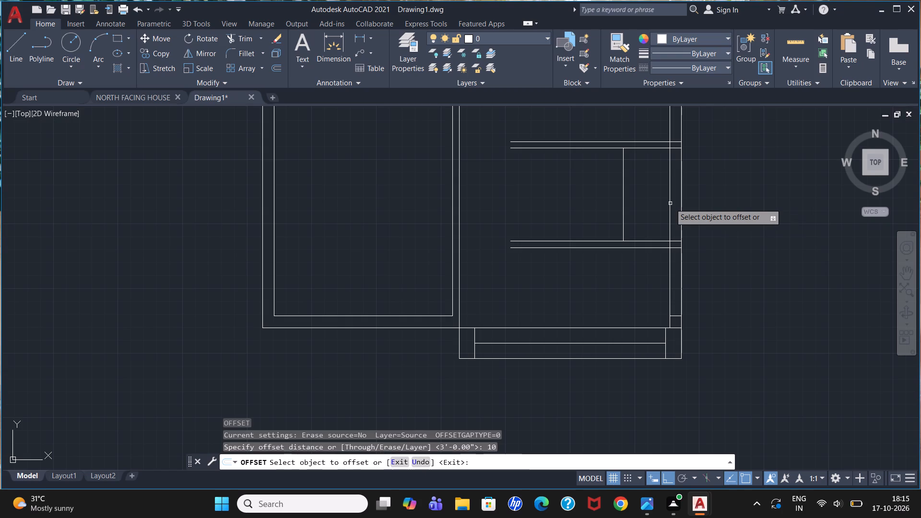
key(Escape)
Offset the vertical line between the two partitions 10" to the left four times in succession to make stair treads.
key(o)
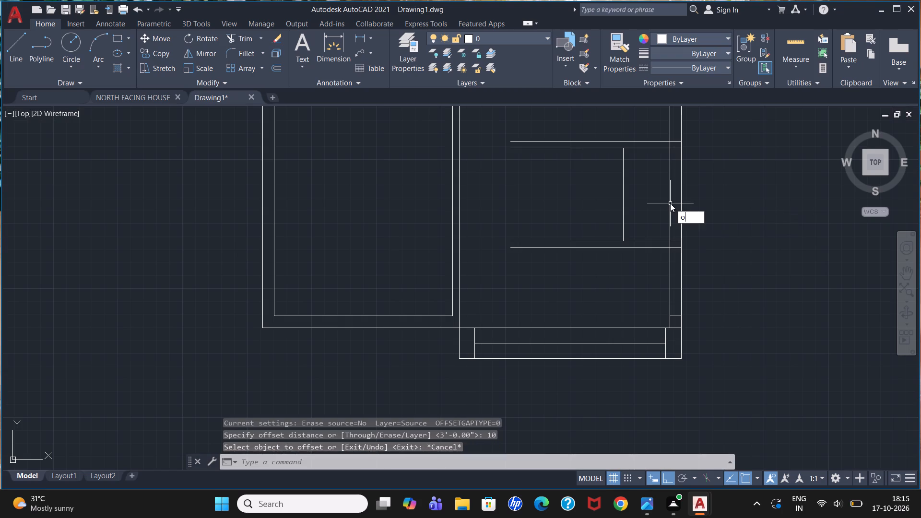
key(Return)
text(10)
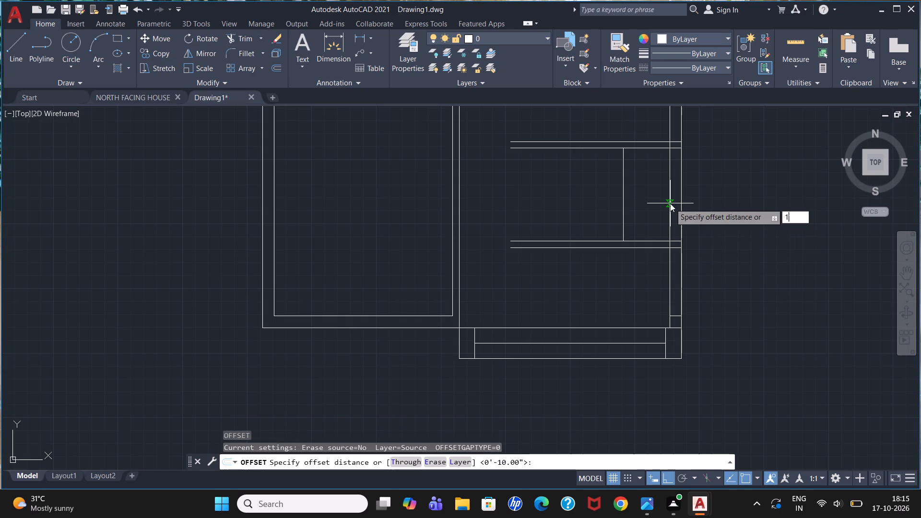
key(shift+quotedbl)
key(Return)
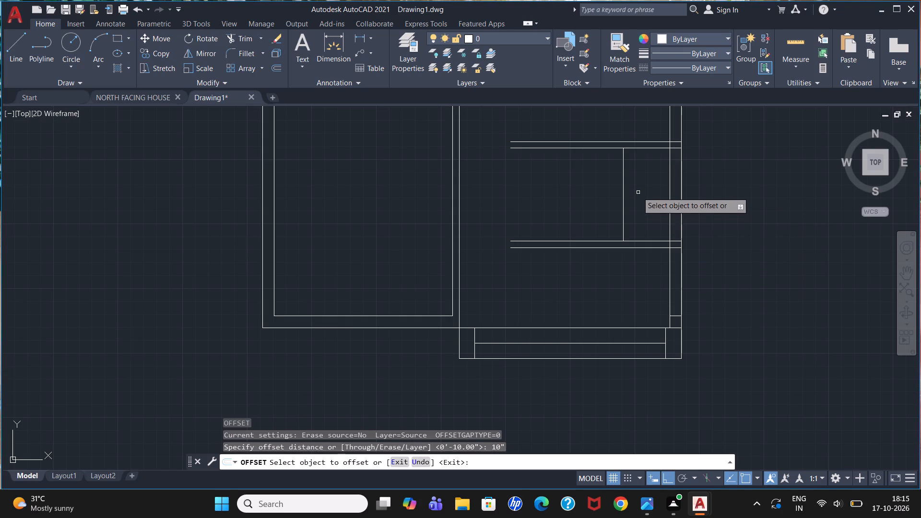
click(622, 188)
click(617, 188)
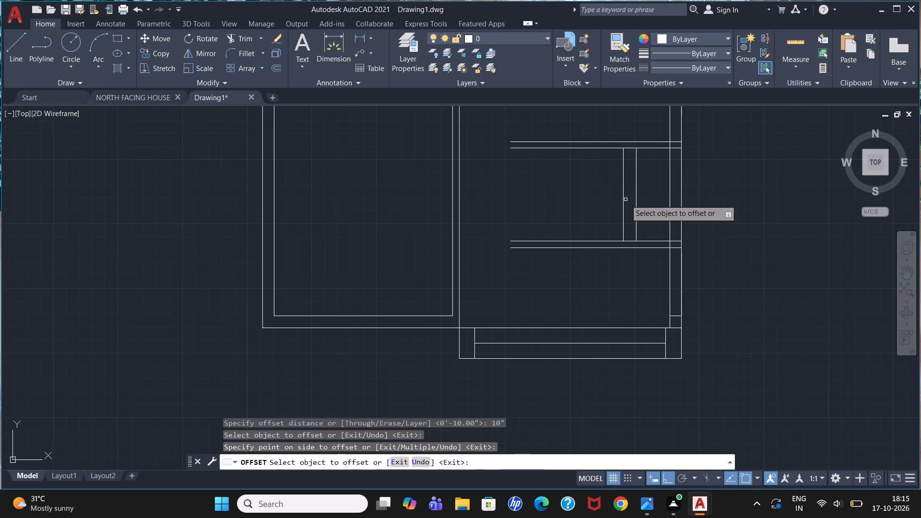
key(ctrl+z)
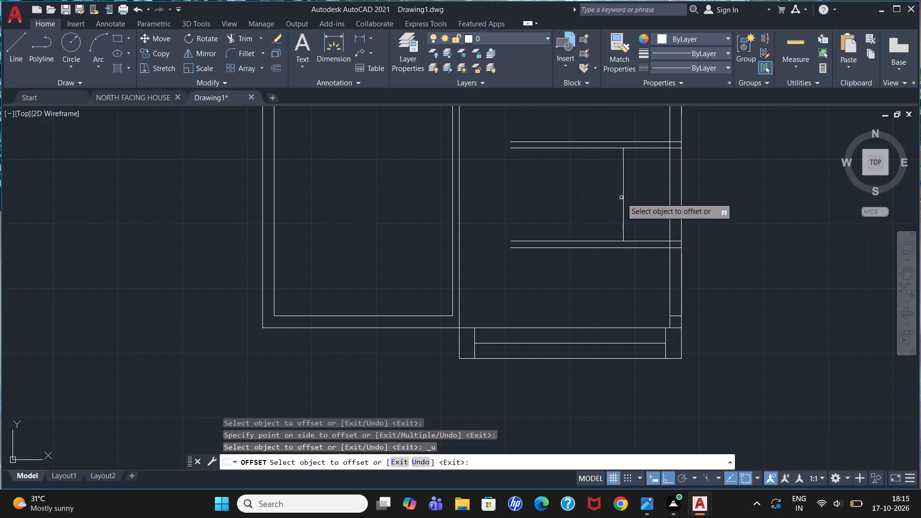
click(626, 200)
click(624, 199)
click(603, 196)
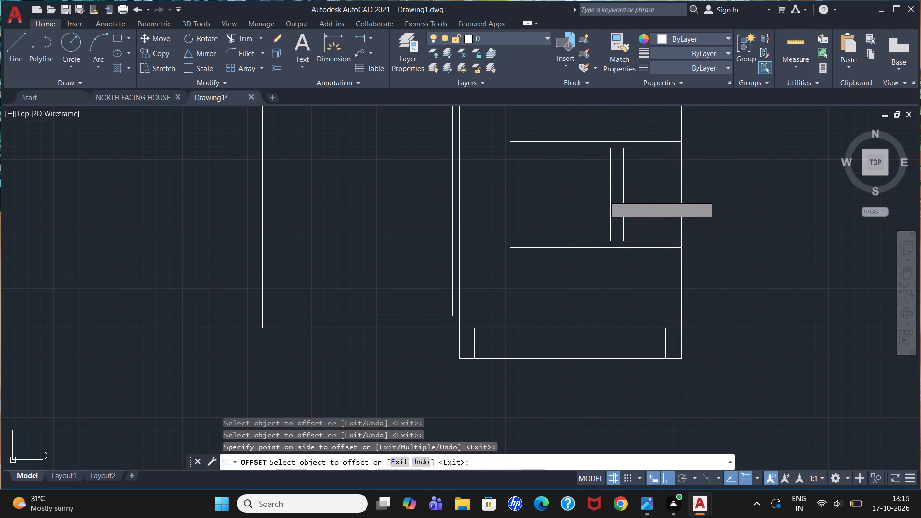
click(610, 191)
click(587, 190)
click(598, 194)
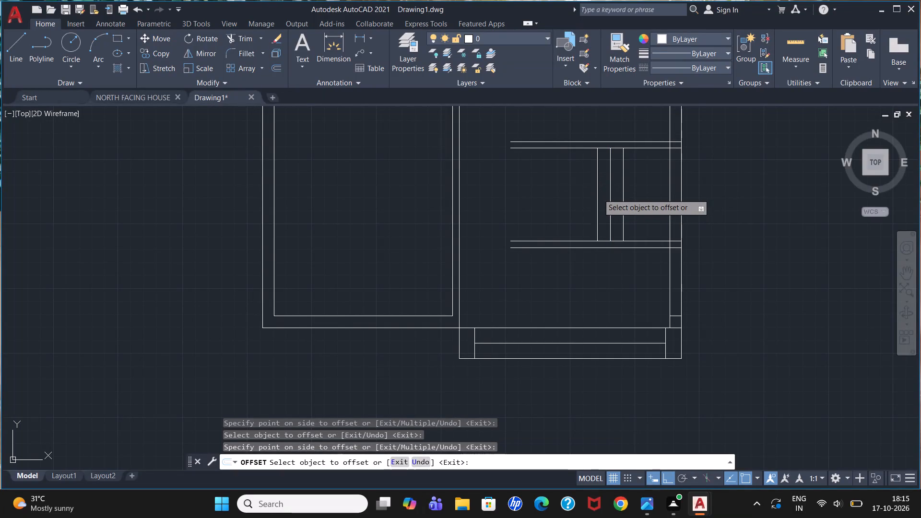
click(573, 189)
click(585, 191)
click(565, 187)
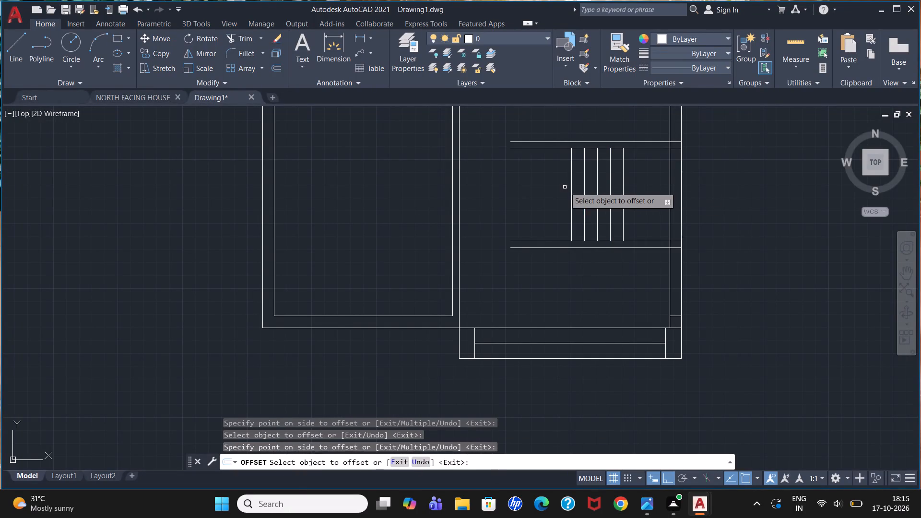
Continue offsetting the leftmost tread line 10" to the left for five more treads, past the partitions' open ends.
click(570, 192)
click(550, 192)
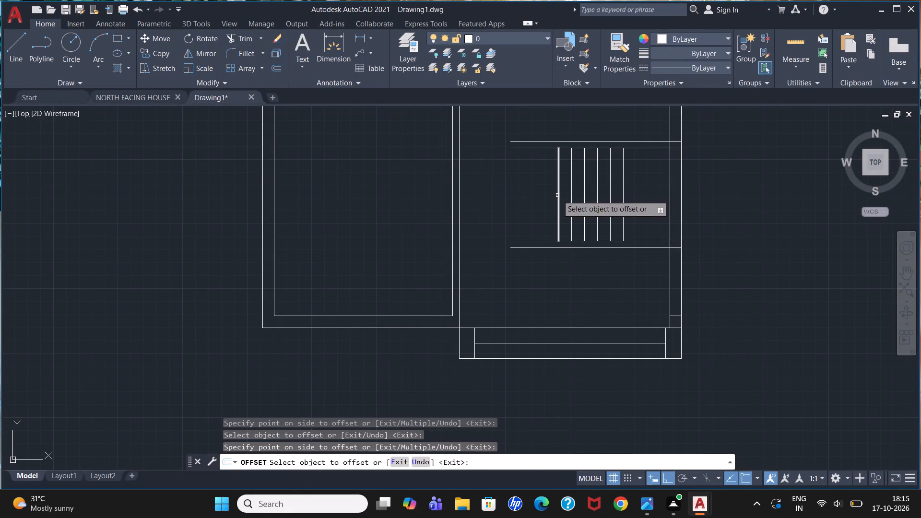
click(557, 195)
click(535, 192)
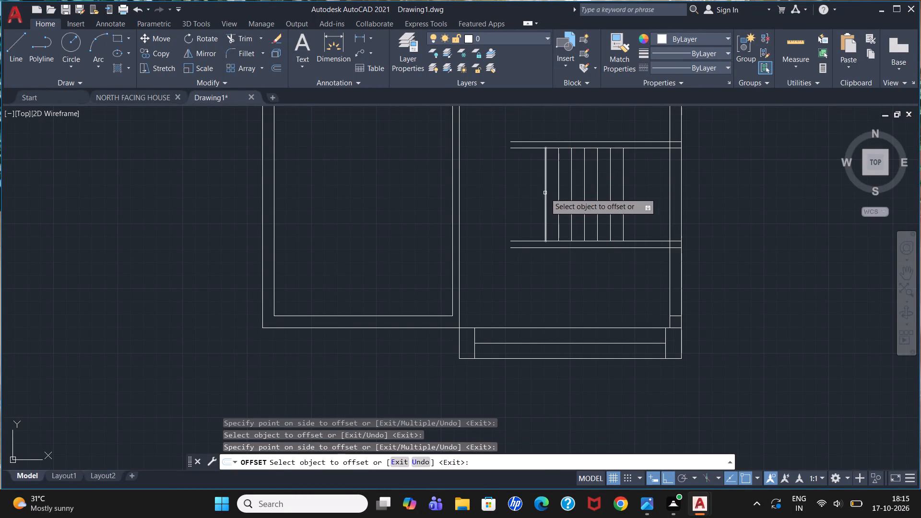
click(545, 193)
click(530, 190)
click(530, 190)
click(533, 192)
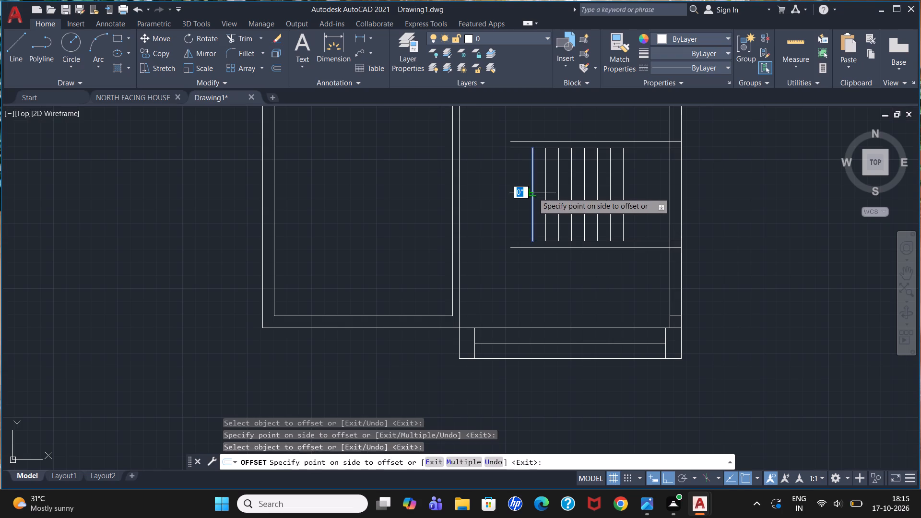
click(508, 192)
click(520, 197)
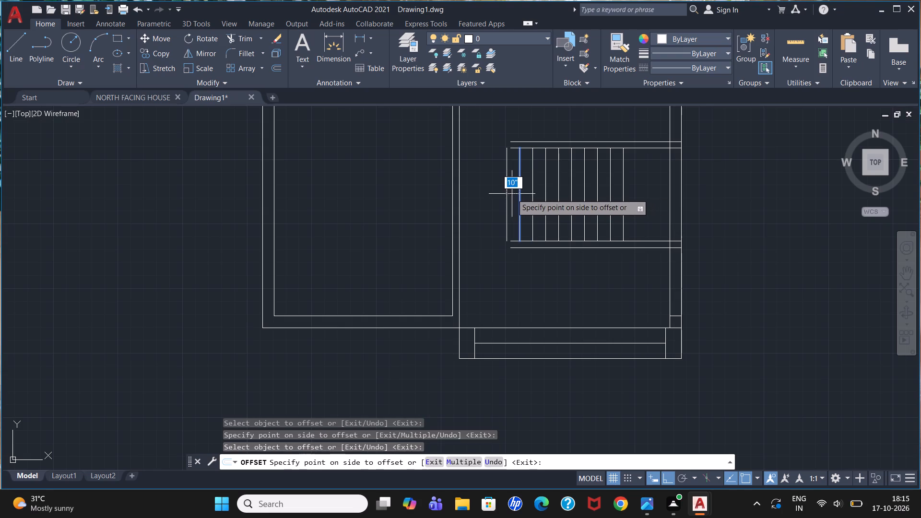
click(512, 194)
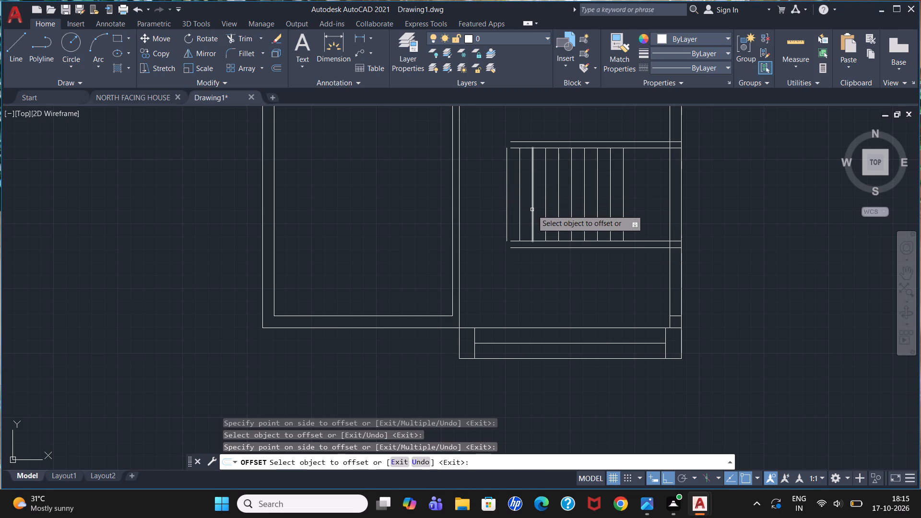
key(Escape)
key(Escape)
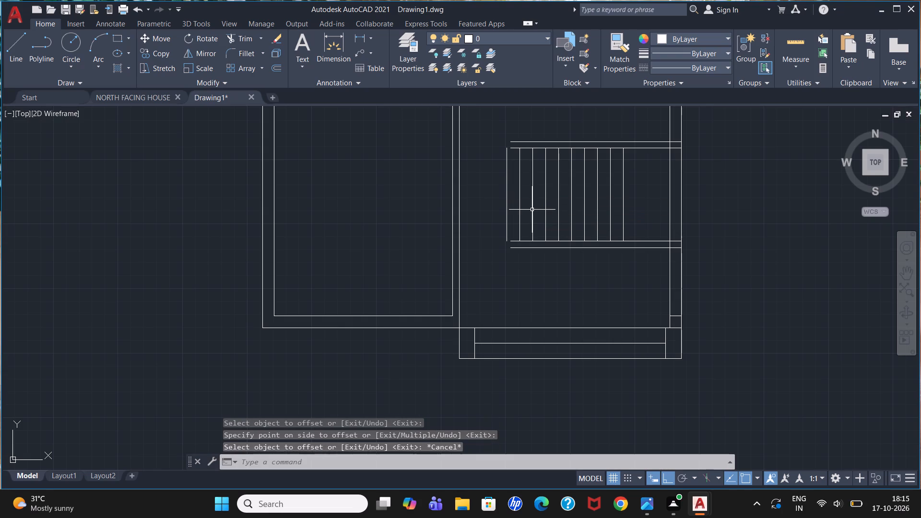
key(Escape)
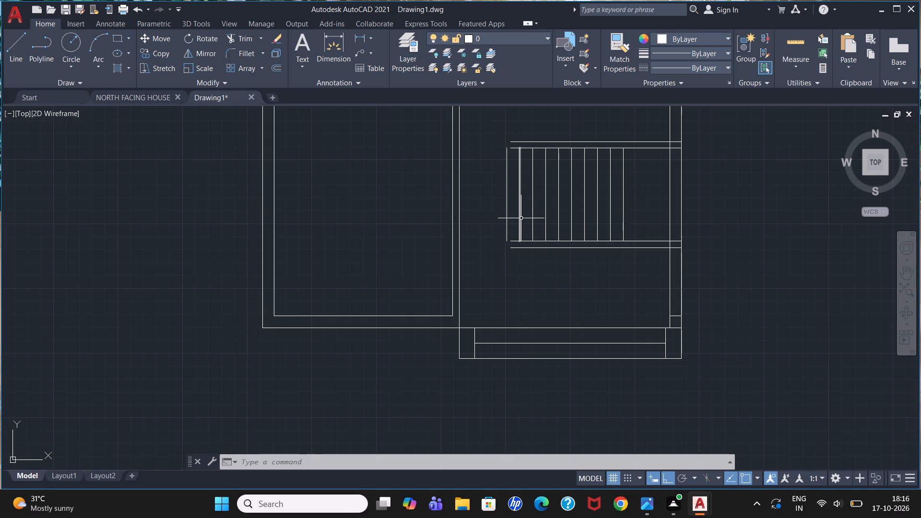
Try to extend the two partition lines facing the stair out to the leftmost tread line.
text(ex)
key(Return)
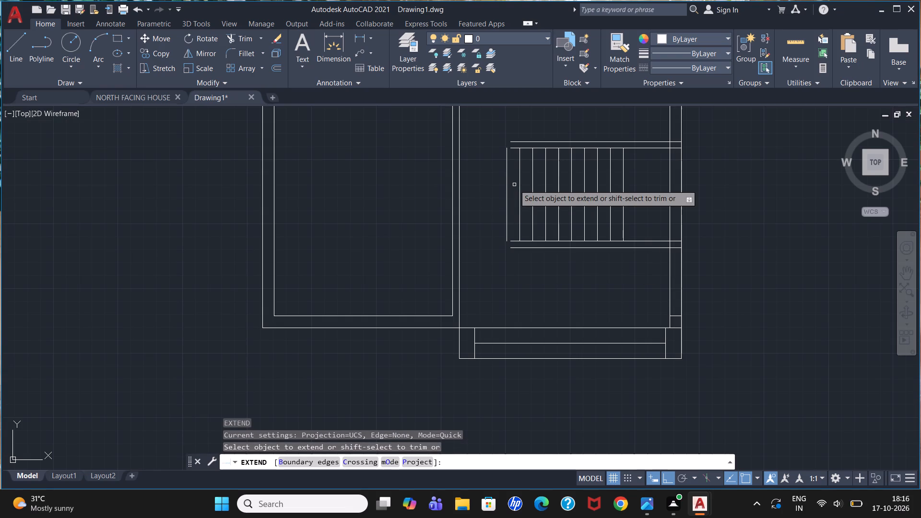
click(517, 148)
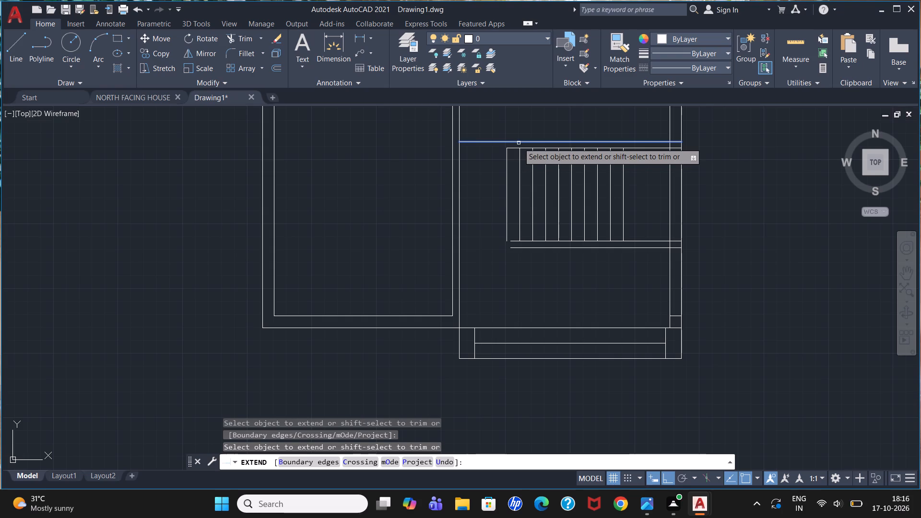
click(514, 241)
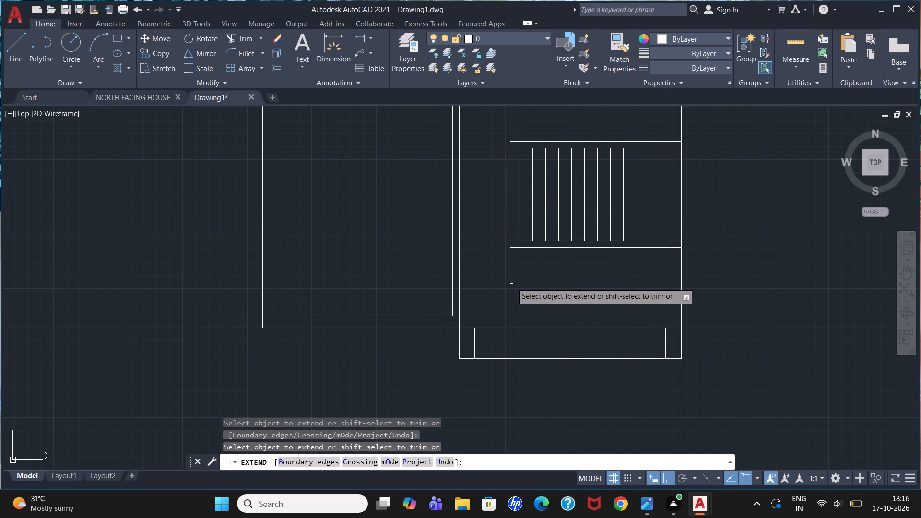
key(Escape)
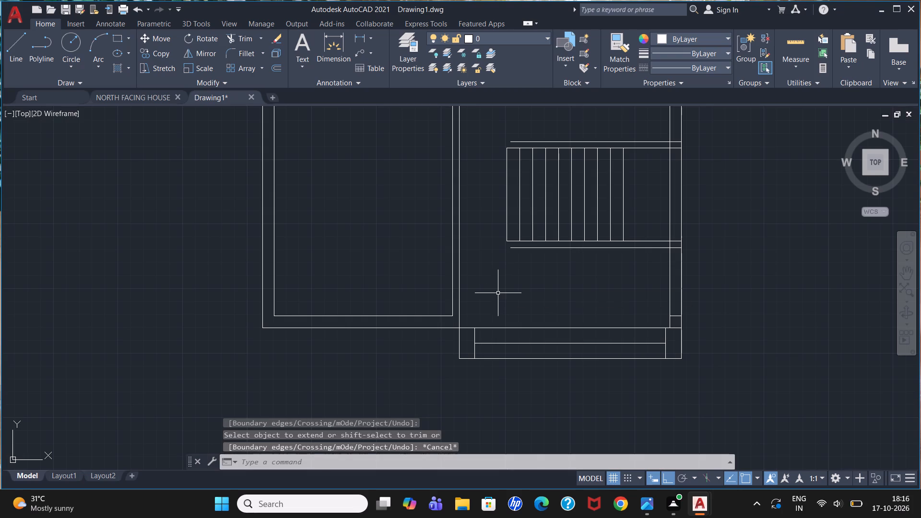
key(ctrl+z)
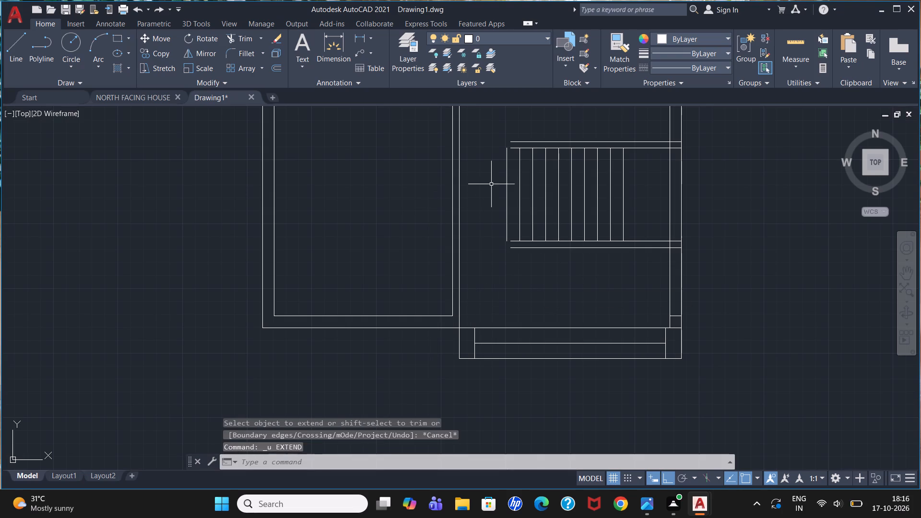
Delete the leftmost tread line lying beyond the partitions' open ends.
click(507, 190)
key(Delete)
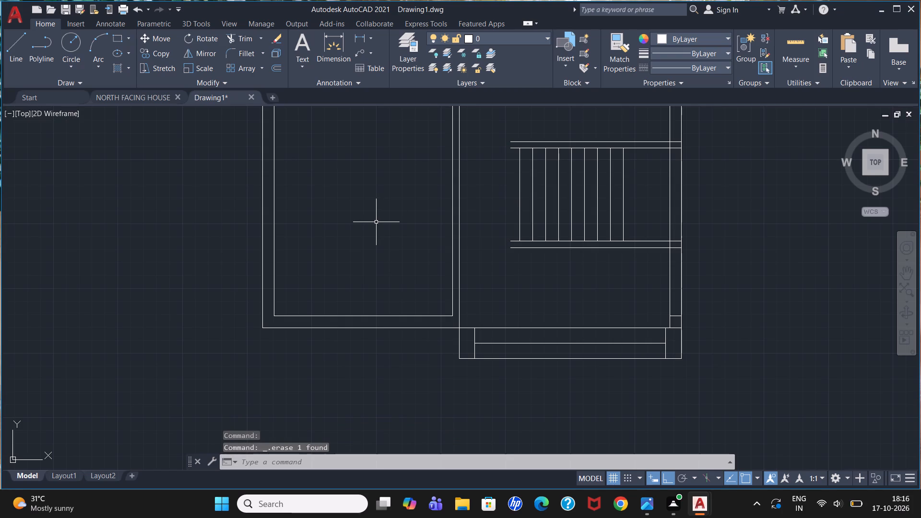
Draw a 6'-8" horizontal line across the stair from the leftmost tread's midpoint to the rightmost tread's midpoint.
key(l)
key(Return)
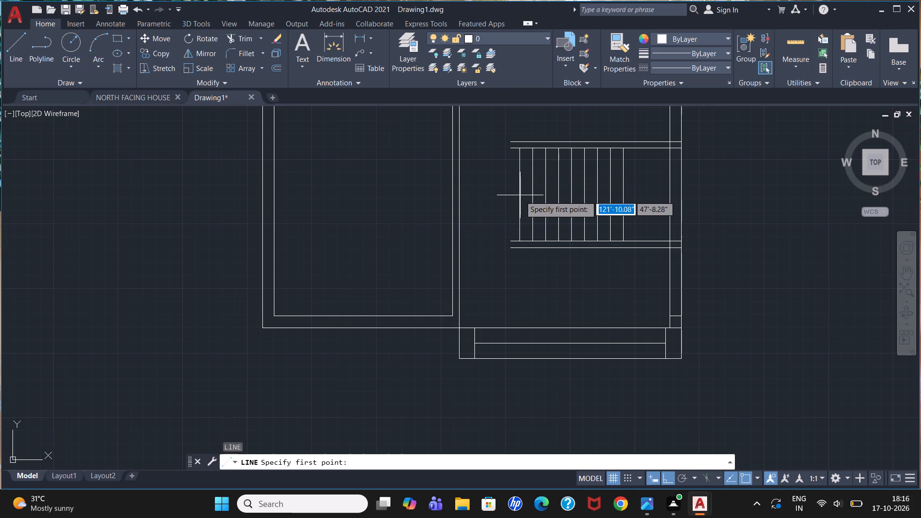
click(520, 196)
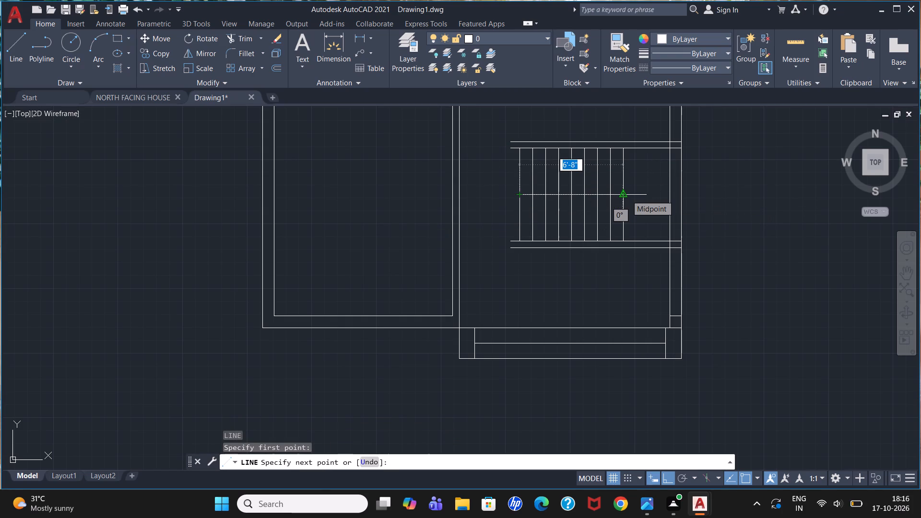
click(626, 195)
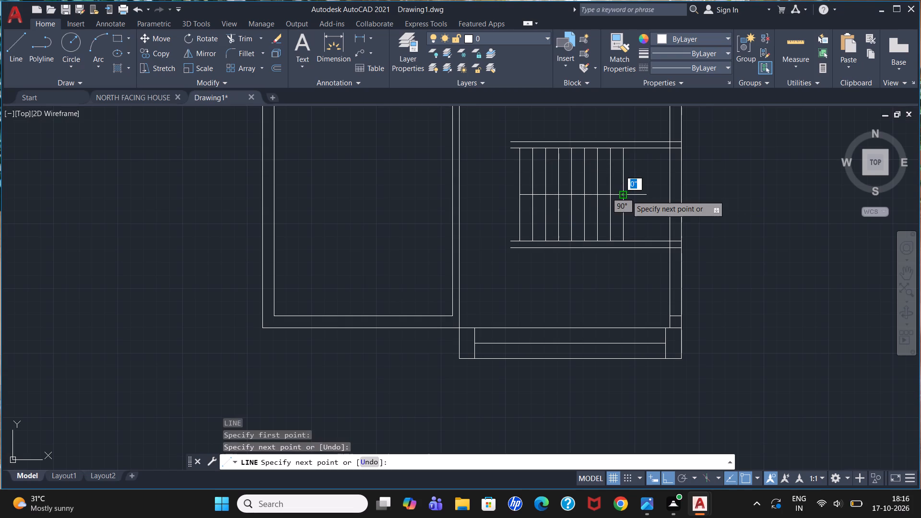
key(Escape)
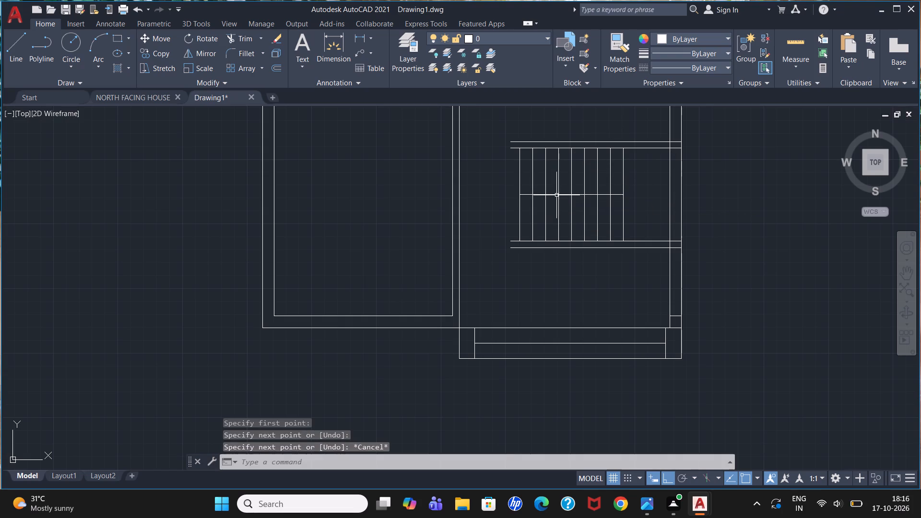
Trim the lower halves of the four leftmost tread lines below the stair's horizontal midline.
text(tr)
key(Return)
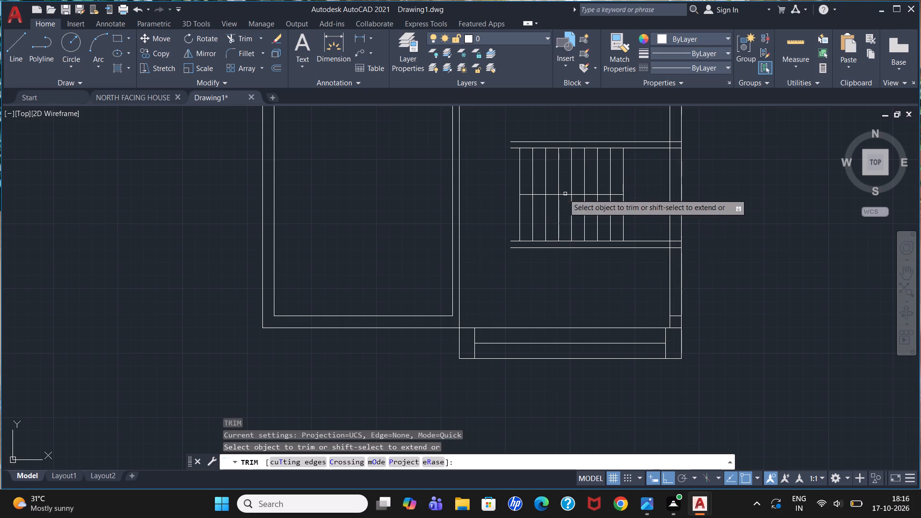
click(515, 209)
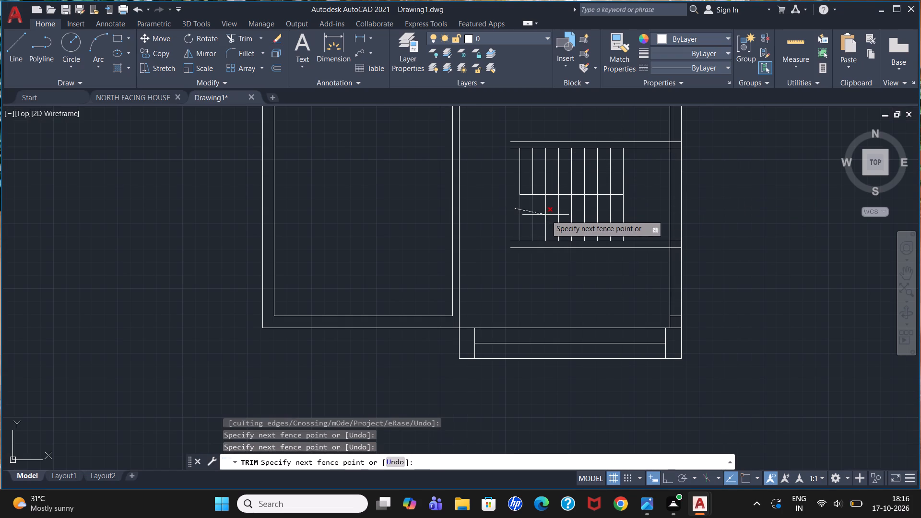
click(561, 215)
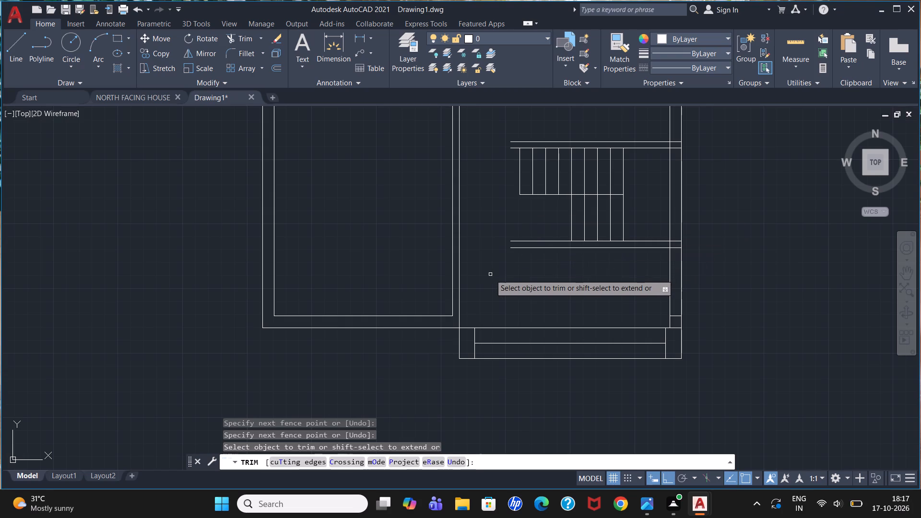
key(Escape)
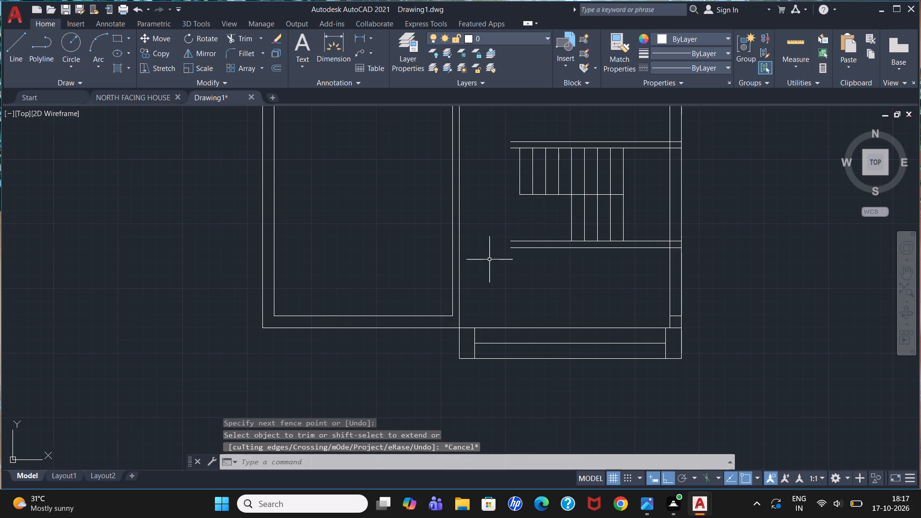
Close the upper partition's open left end with a short vertical line between its two lines.
key(l)
key(Return)
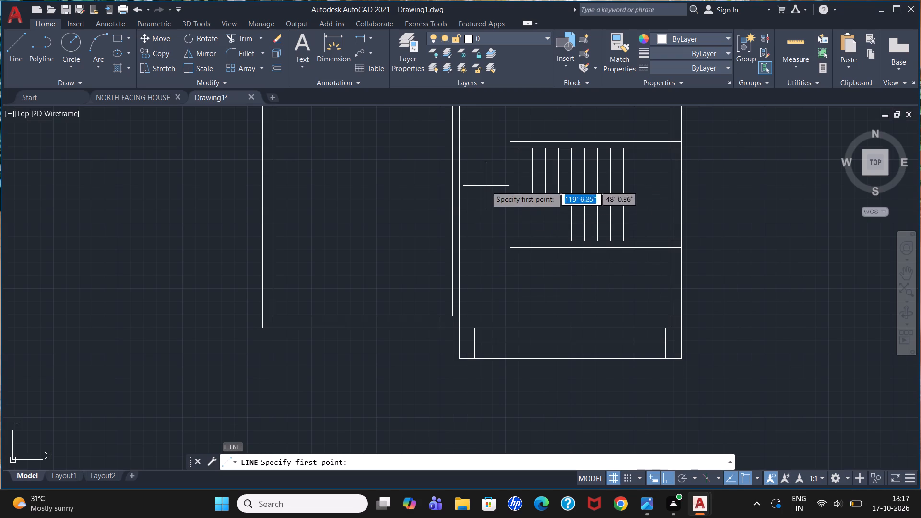
scroll(515, 136, up, 1)
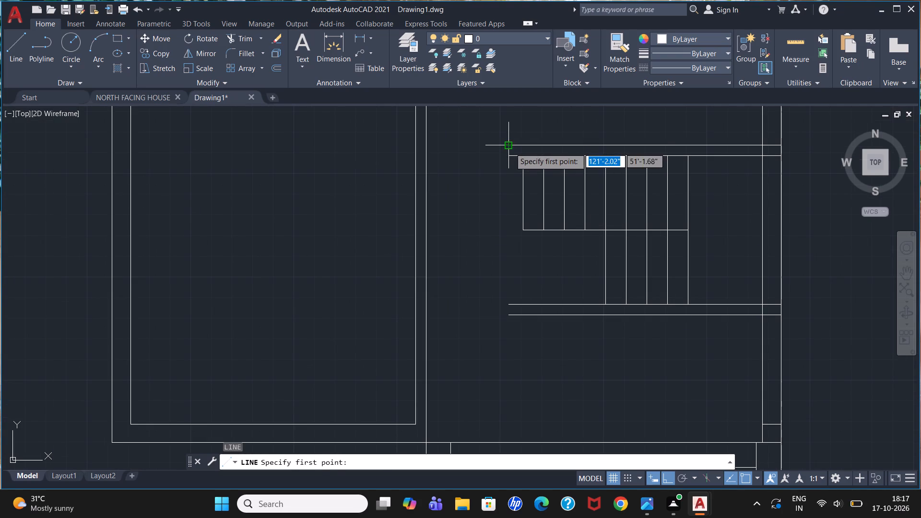
click(510, 148)
click(510, 155)
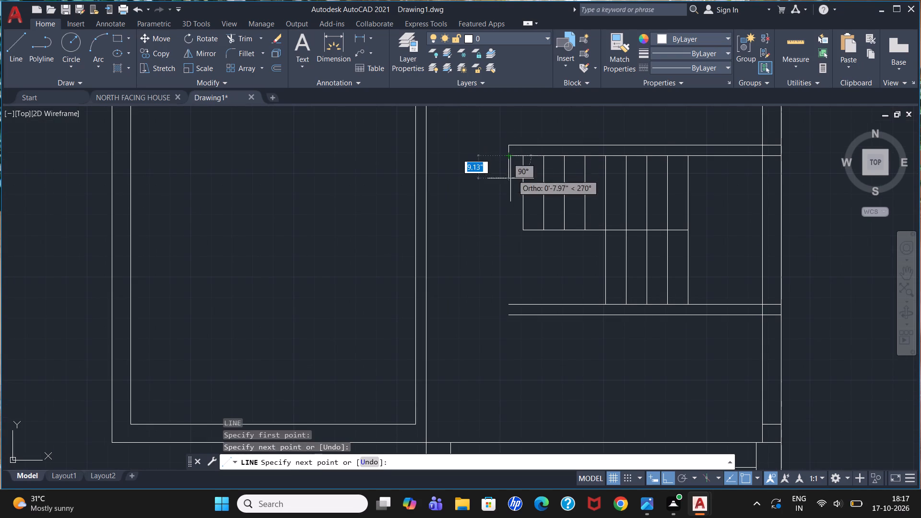
key(Escape)
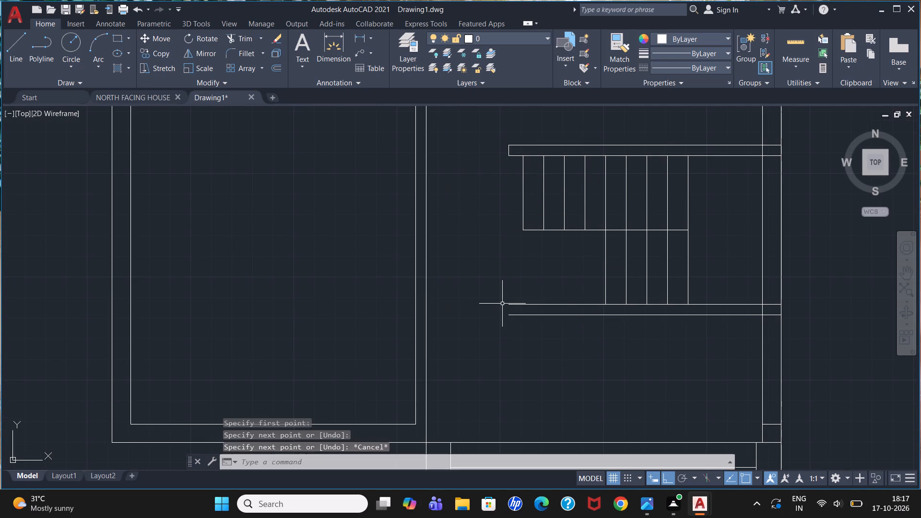
Close the lower stair partition's open left end with a short vertical line between its two lines.
key(l)
key(Return)
click(509, 307)
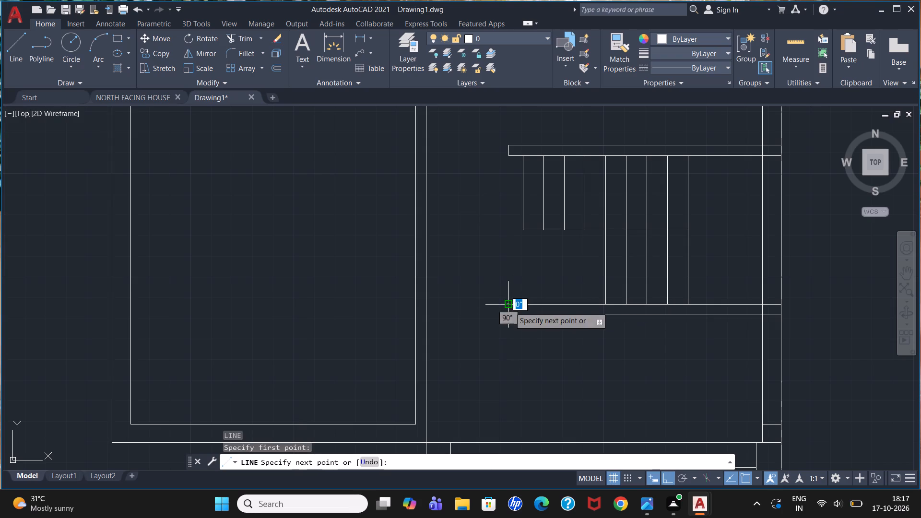
click(508, 318)
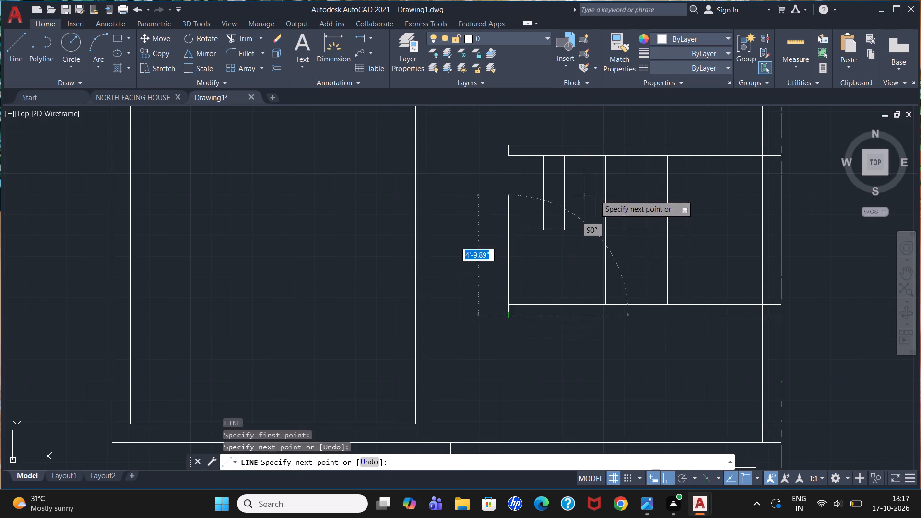
scroll(595, 194, down, 1)
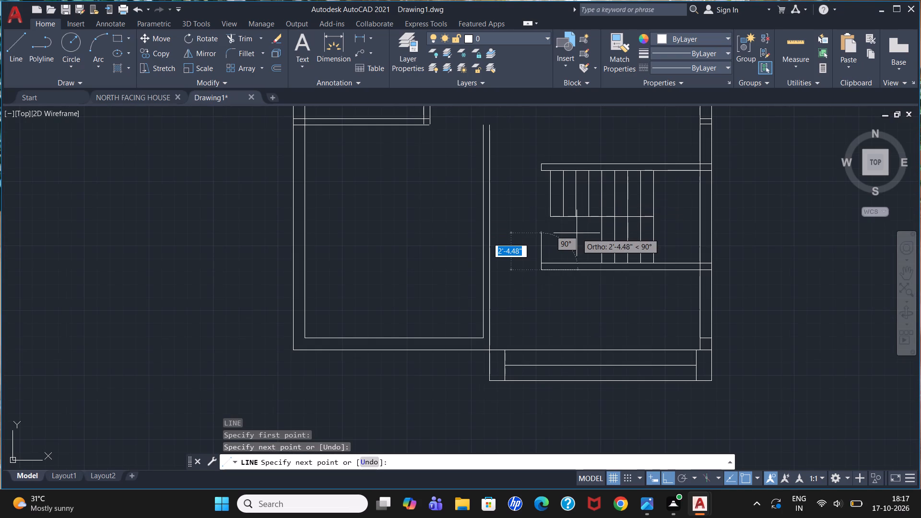
key(Escape)
scroll(579, 225, down, 2)
scroll(601, 164, up, 1)
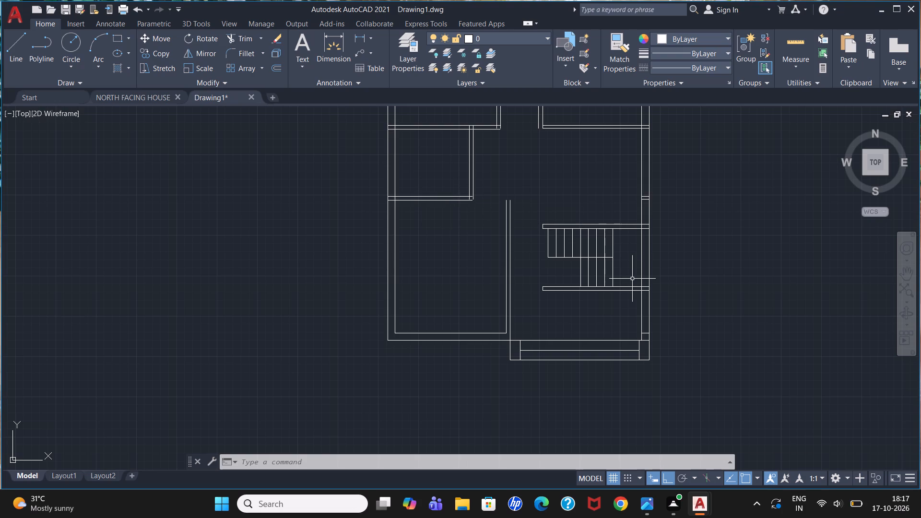
Trim away the short horizontal line crossing the right outer wall at the plan's bottom corner.
text(tr)
key(Return)
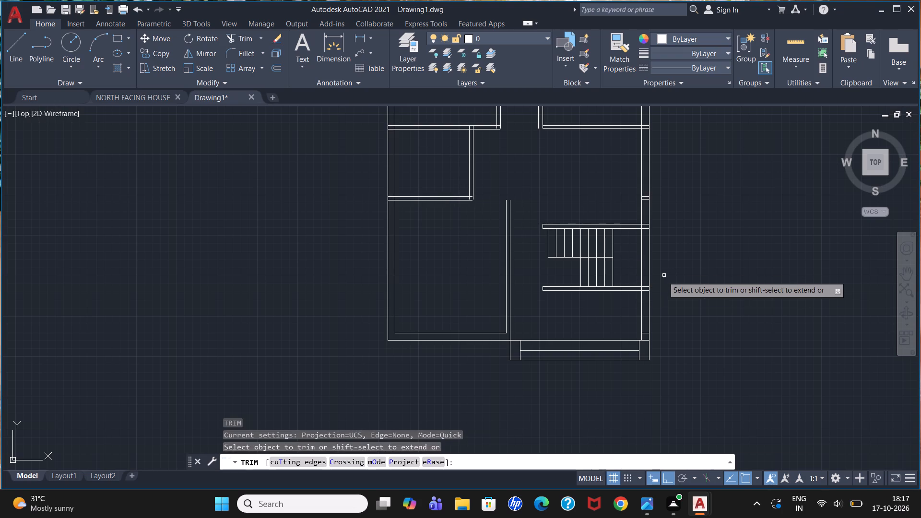
scroll(642, 331, up, 2)
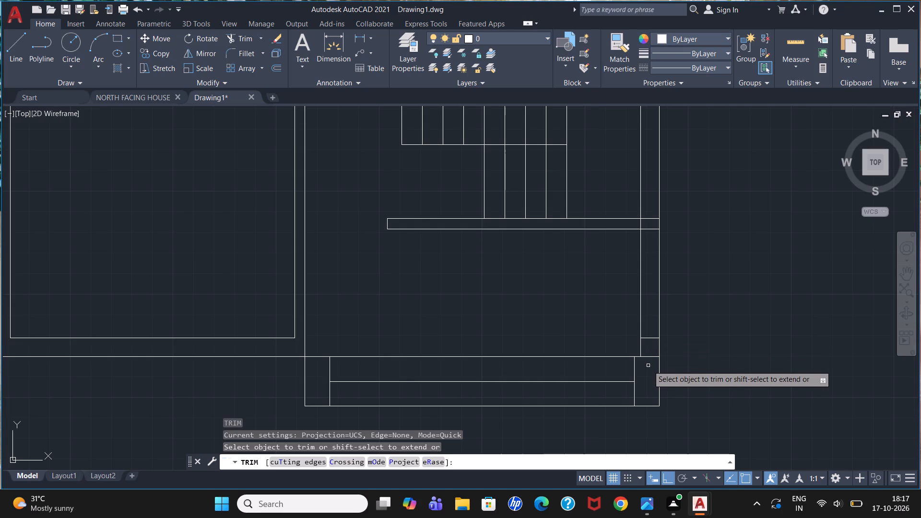
click(652, 338)
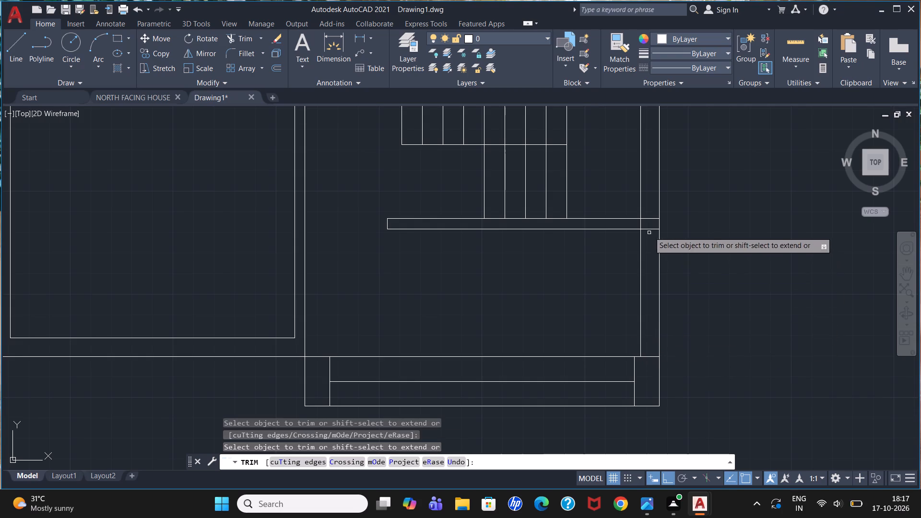
click(634, 186)
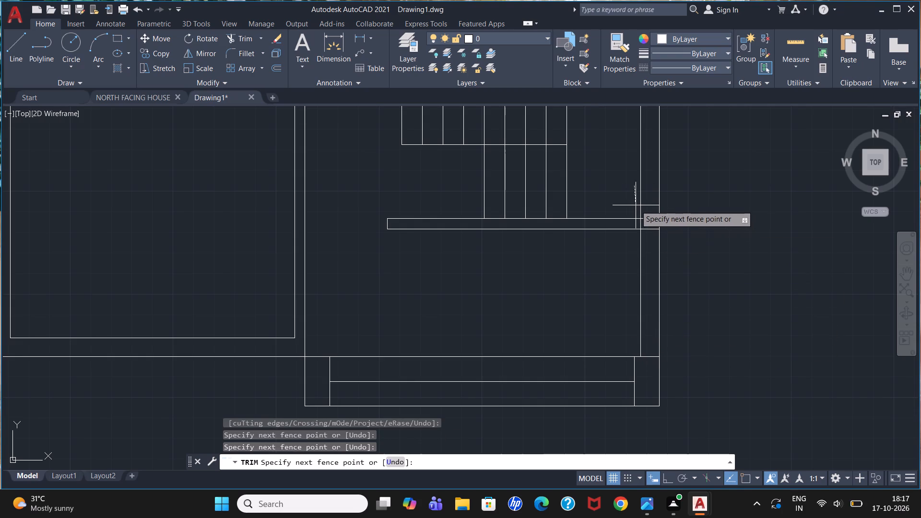
key(Escape)
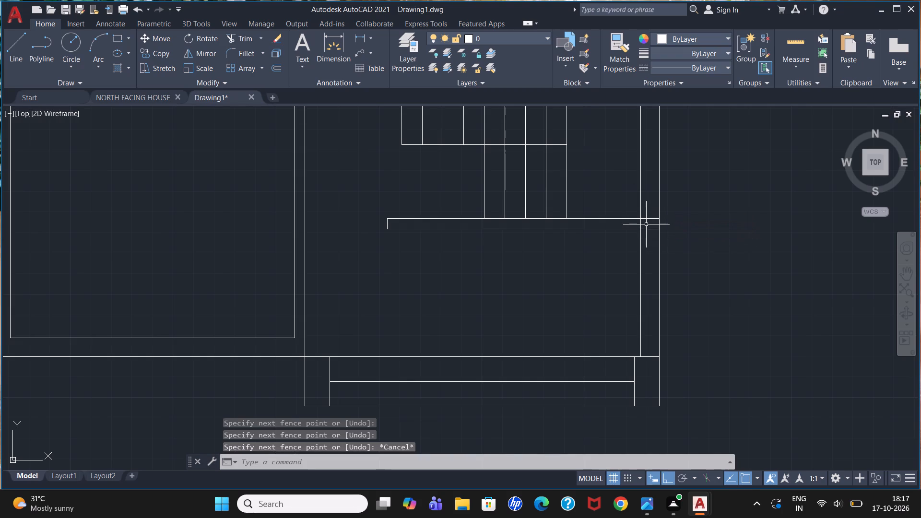
Trim the lower stair partition's line ends inside the right outer wall and the wall's inner line between them.
key(o)
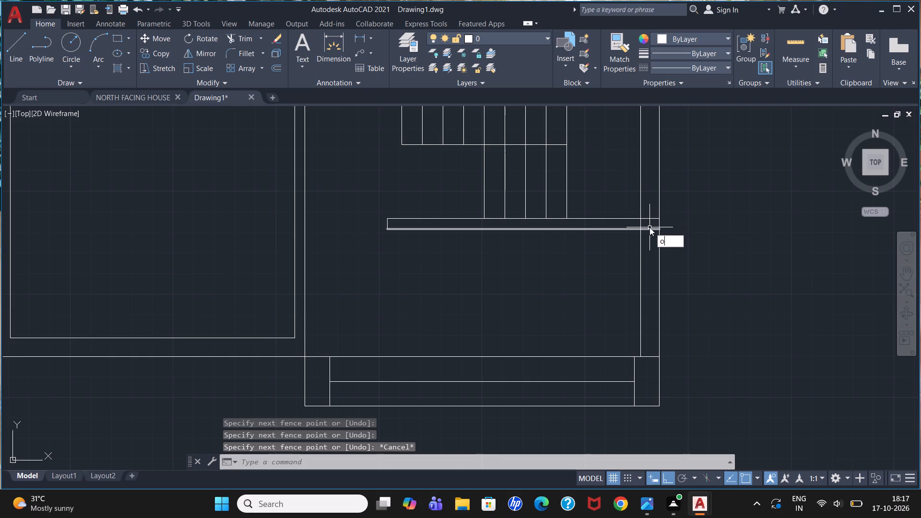
key(Escape)
text(tr)
key(Return)
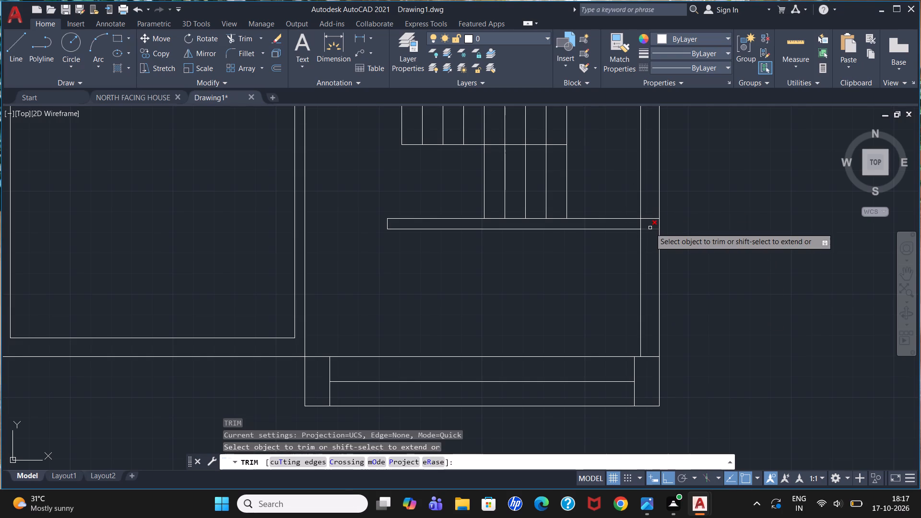
click(650, 228)
click(650, 220)
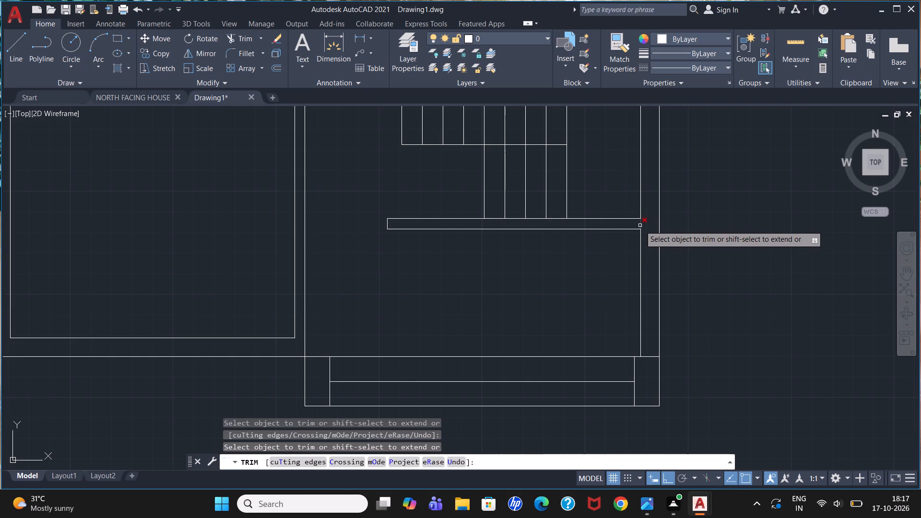
click(640, 225)
Trim the upper stair partition's line ends inside the right outer wall and the wall's inner line between them.
scroll(646, 185, down, 4)
scroll(643, 131, up, 3)
scroll(679, 236, up, 3)
click(590, 367)
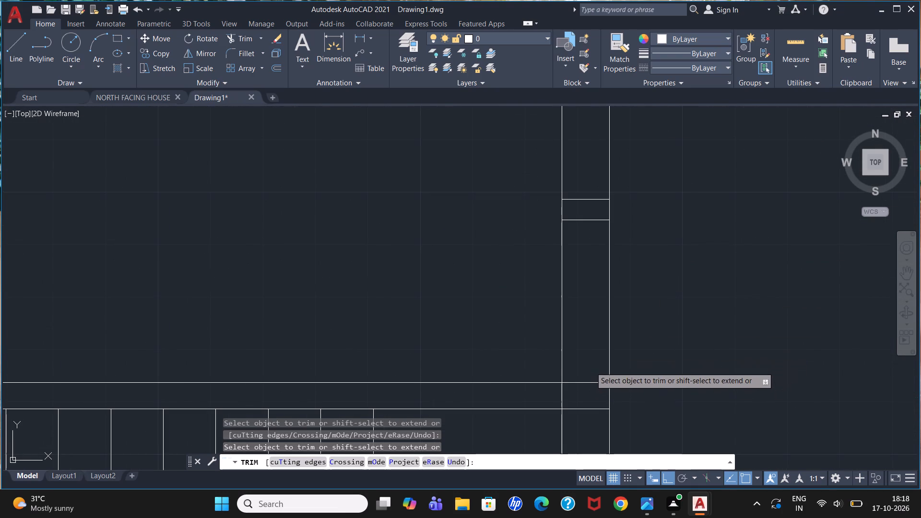
click(582, 412)
click(563, 394)
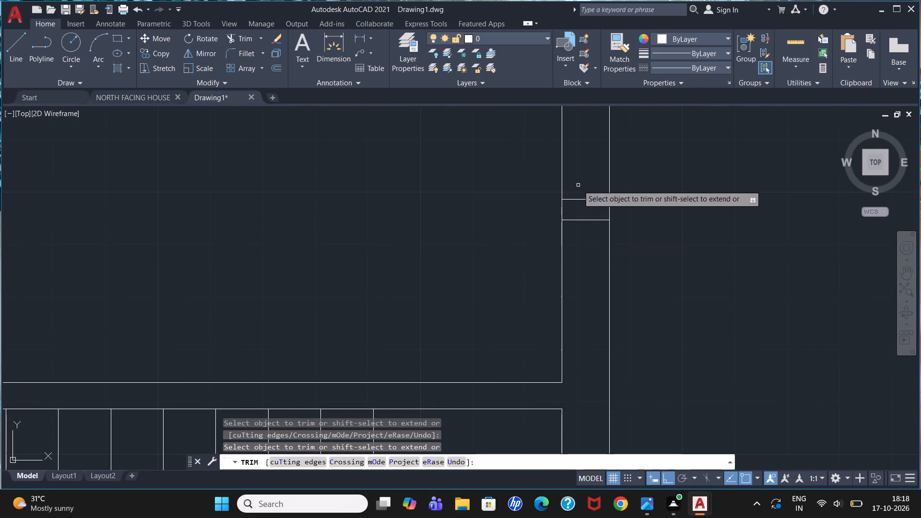
Trim away the two short horizontal lines crossing the right outer wall above the stair's upper partition.
click(590, 165)
click(577, 236)
scroll(579, 185, down, 5)
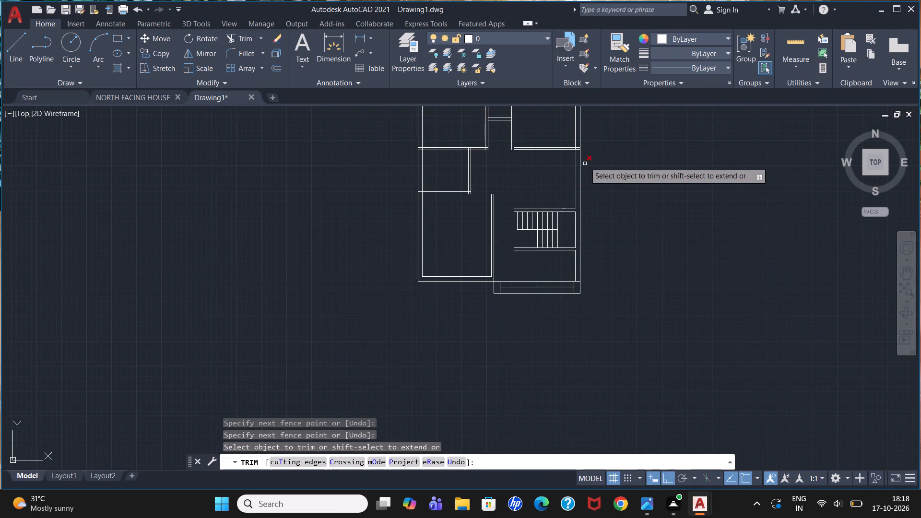
Open the junction of the top-right room's bottom partition with the right outer wall by trimming the lines crossing inside it.
scroll(573, 121, up, 3)
scroll(599, 165, up, 2)
click(574, 313)
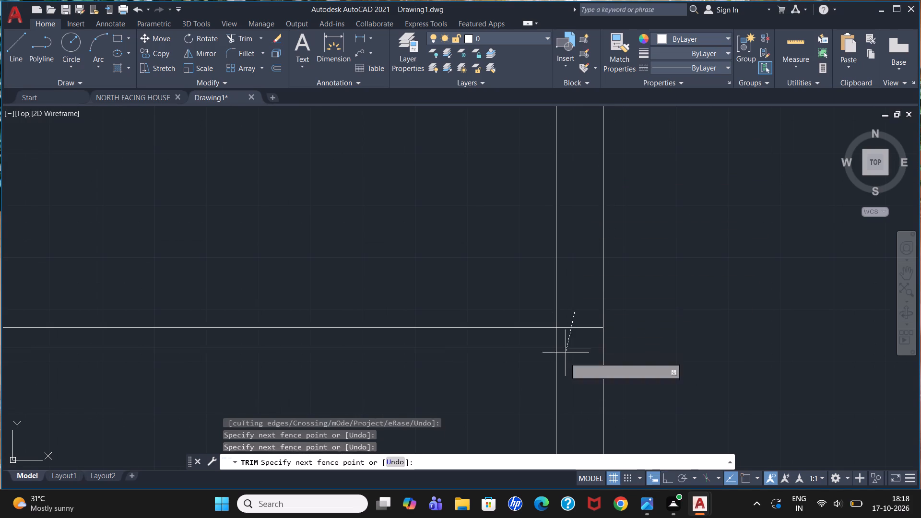
click(562, 370)
click(555, 342)
scroll(562, 282, down, 4)
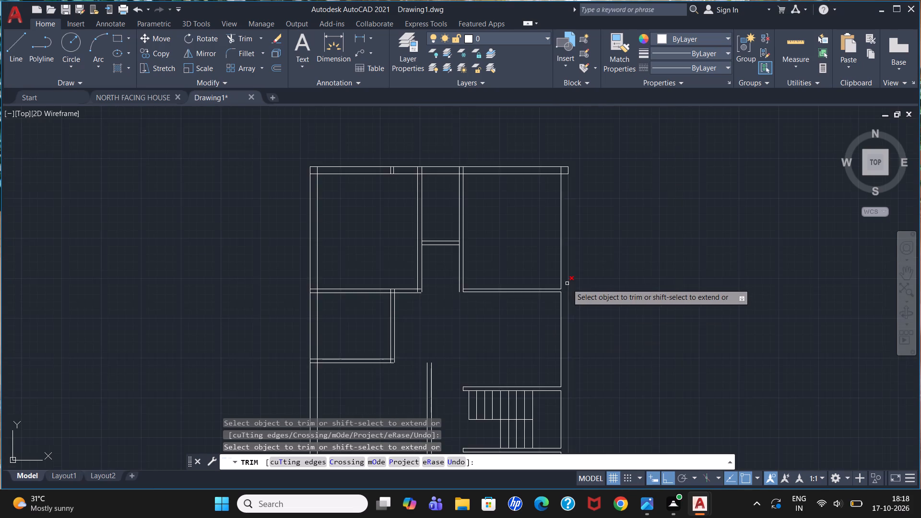
Trim the inner wall lines running past each other at the plan's top-right corner.
scroll(567, 283, down, 2)
scroll(571, 249, up, 6)
scroll(504, 188, down, 3)
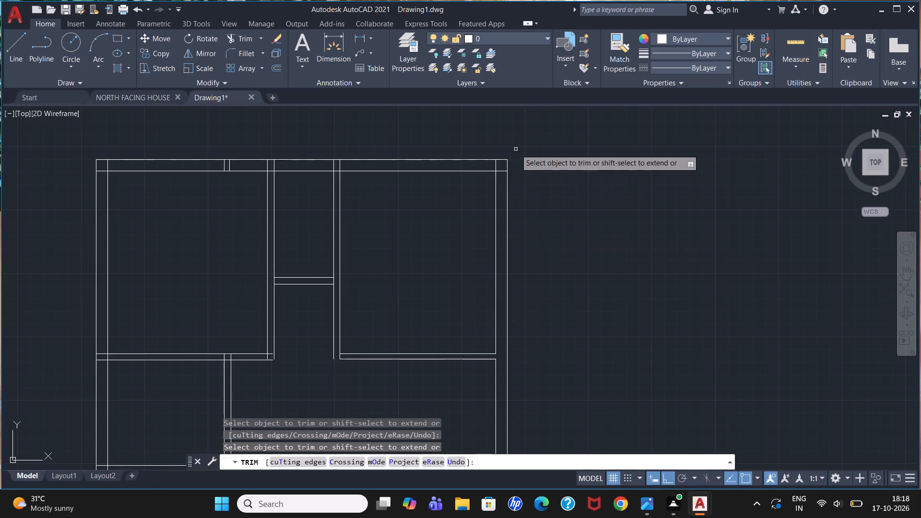
scroll(516, 149, up, 3)
click(437, 214)
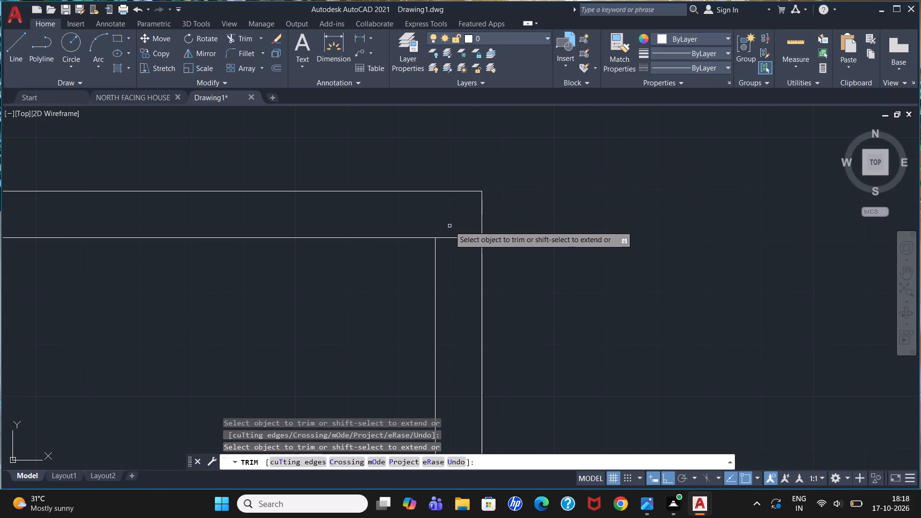
click(453, 239)
Trim both vertical partitions' line ends and the separate pair of short vertical lines inside the top outer wall.
scroll(454, 195, down, 4)
scroll(331, 189, up, 4)
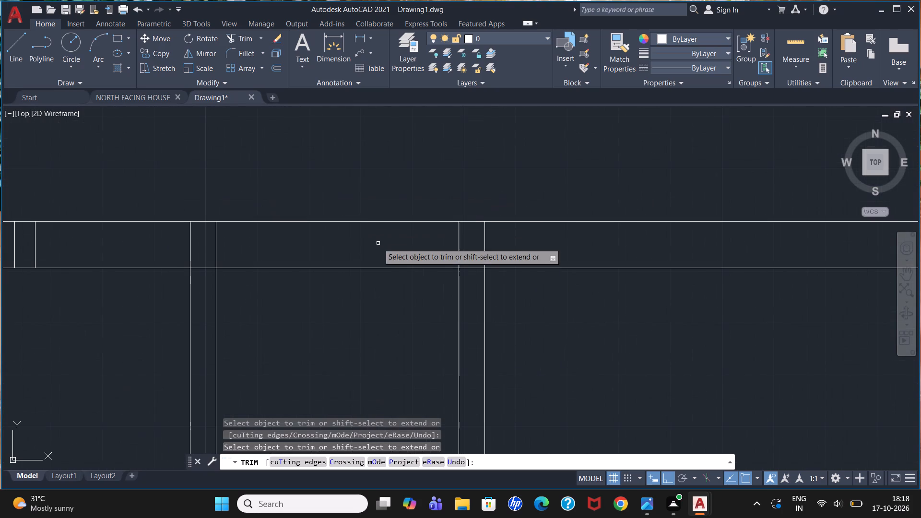
click(390, 249)
click(518, 250)
scroll(441, 232, down, 3)
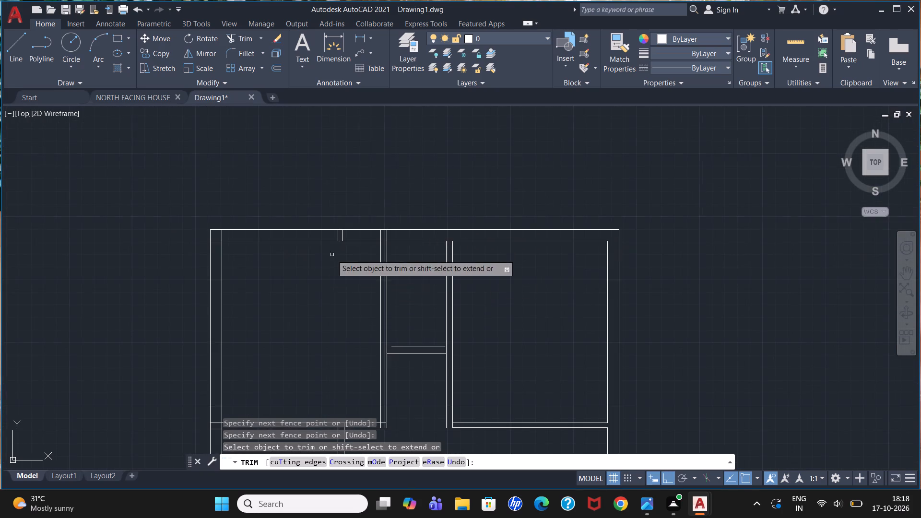
scroll(357, 237, up, 2)
click(395, 224)
click(439, 230)
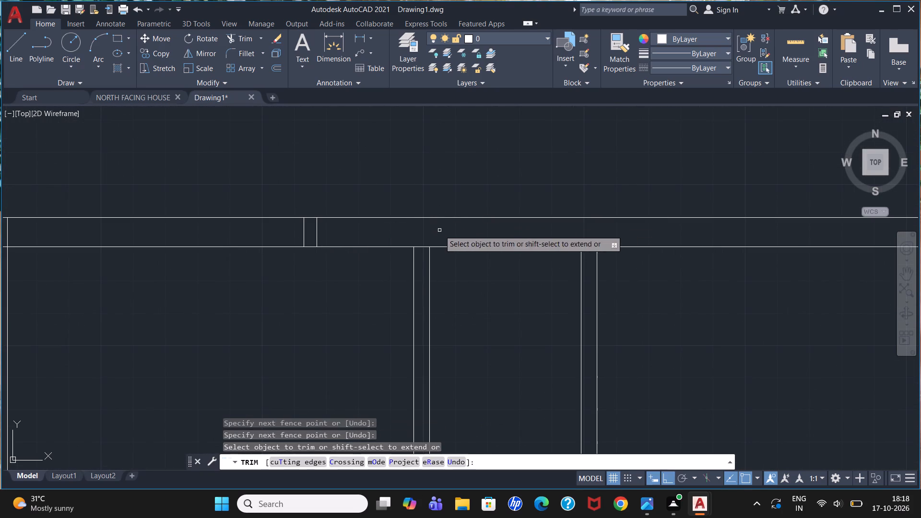
click(287, 236)
click(347, 233)
Trim the inner wall lines running past each other at the plan's top-left corner.
scroll(348, 186, down, 3)
scroll(264, 209, up, 3)
click(265, 163)
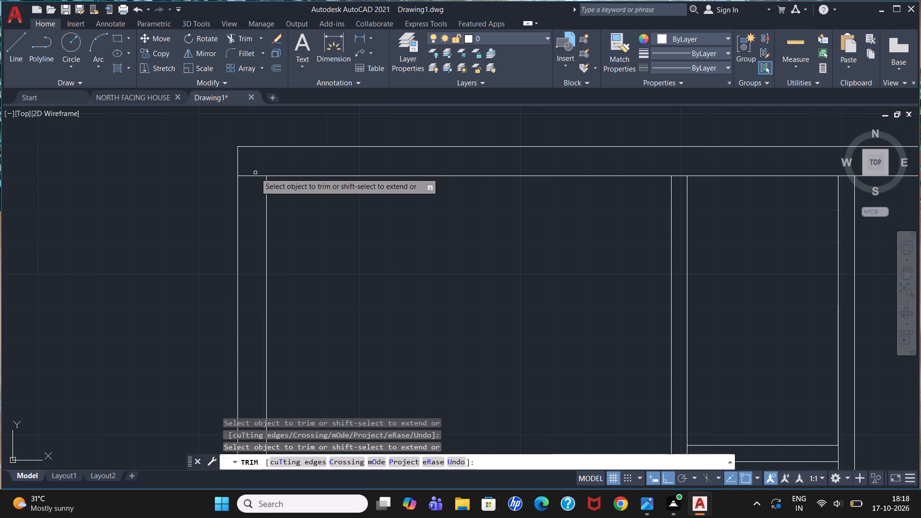
click(255, 177)
Trim the line ends of both horizontal partitions of the small left room inside the left outer wall.
scroll(339, 157, down, 3)
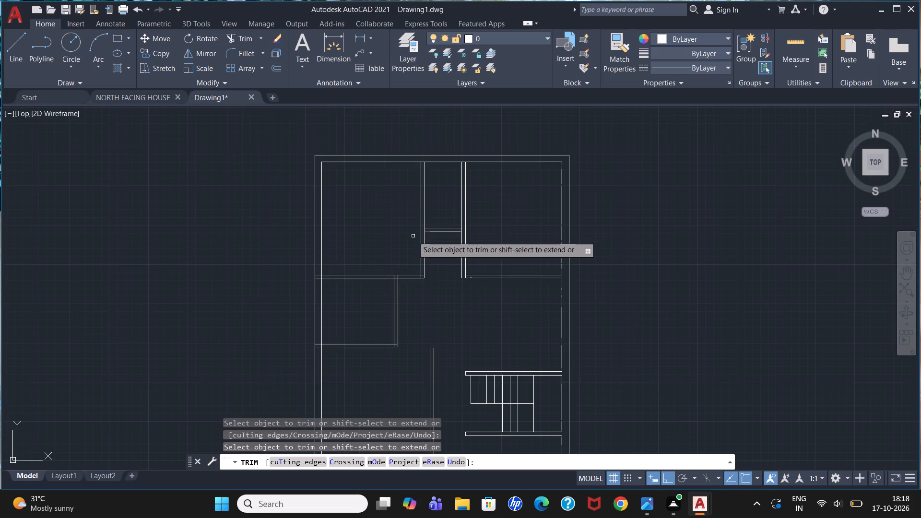
scroll(355, 275, up, 3)
click(203, 247)
click(204, 299)
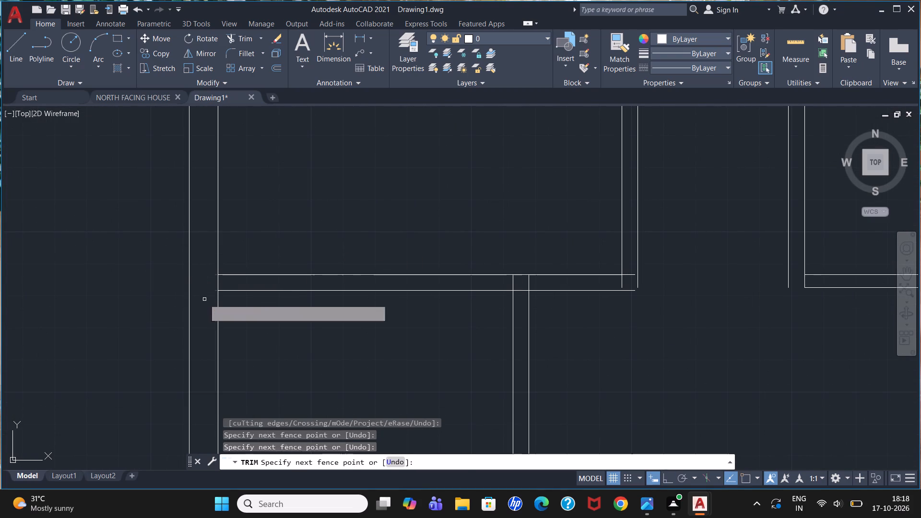
scroll(235, 250, down, 4)
scroll(226, 312, up, 3)
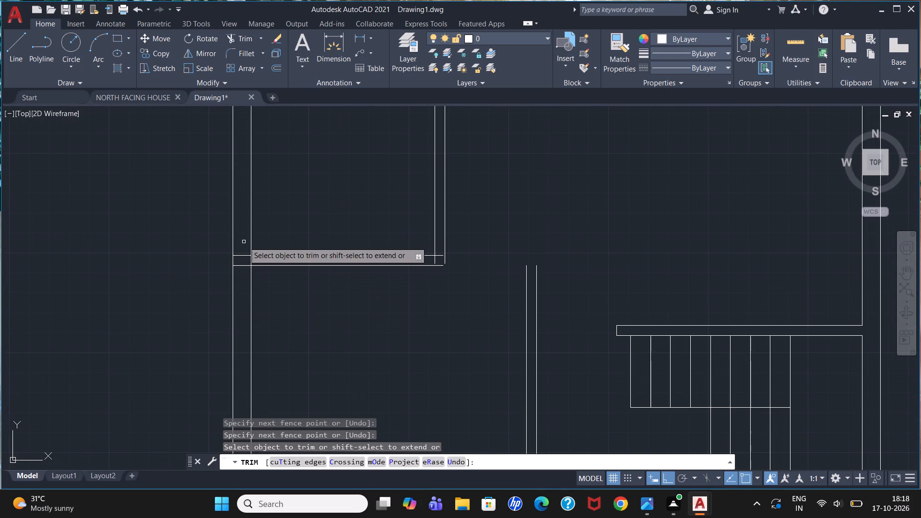
click(244, 242)
click(242, 280)
Trim the left outer wall's inner line between the two lines of each of the small left room's horizontal partitions.
scroll(302, 223, down, 4)
scroll(299, 244, up, 3)
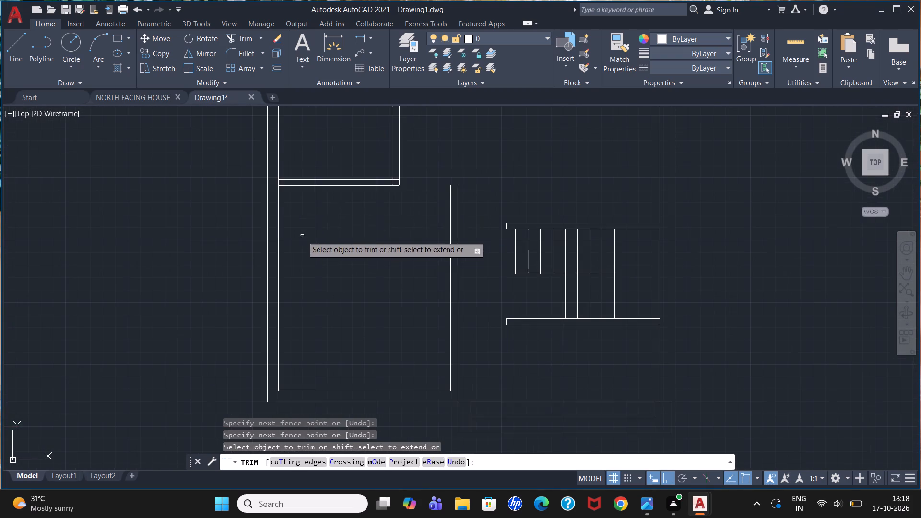
click(277, 183)
scroll(290, 177, down, 4)
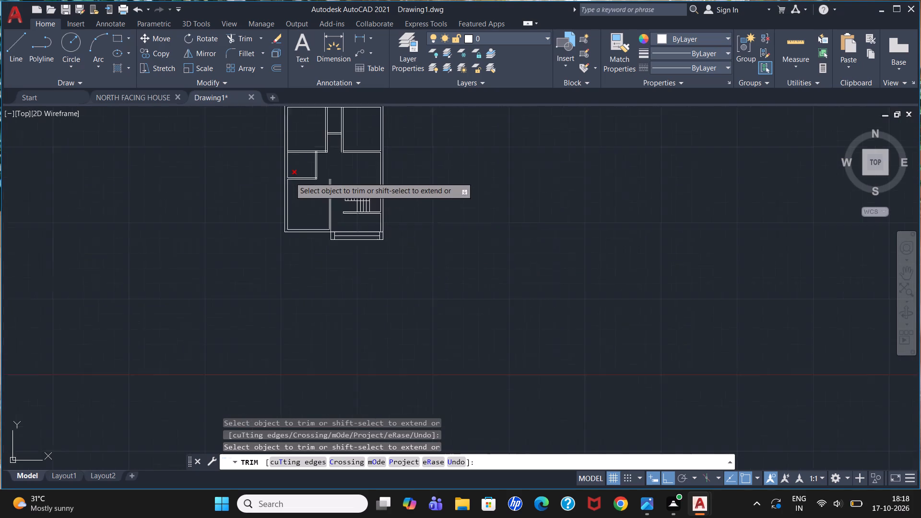
scroll(304, 147, up, 4)
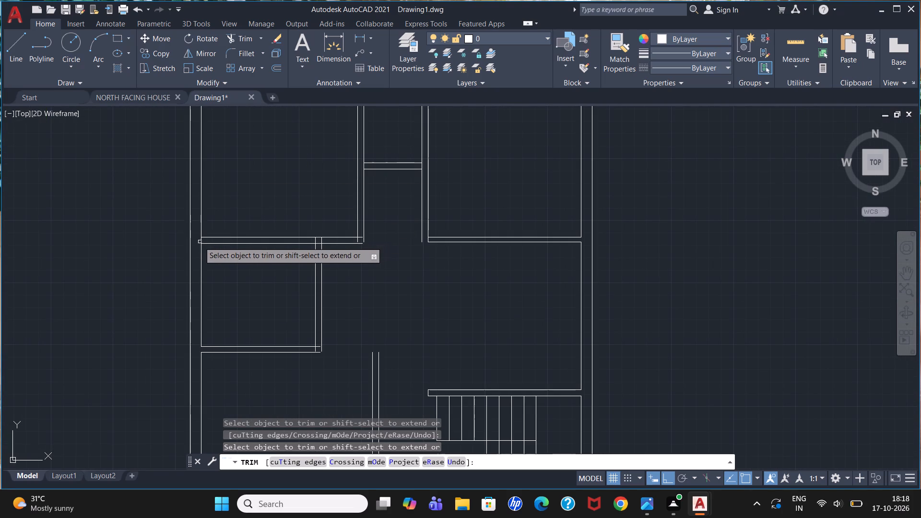
click(202, 239)
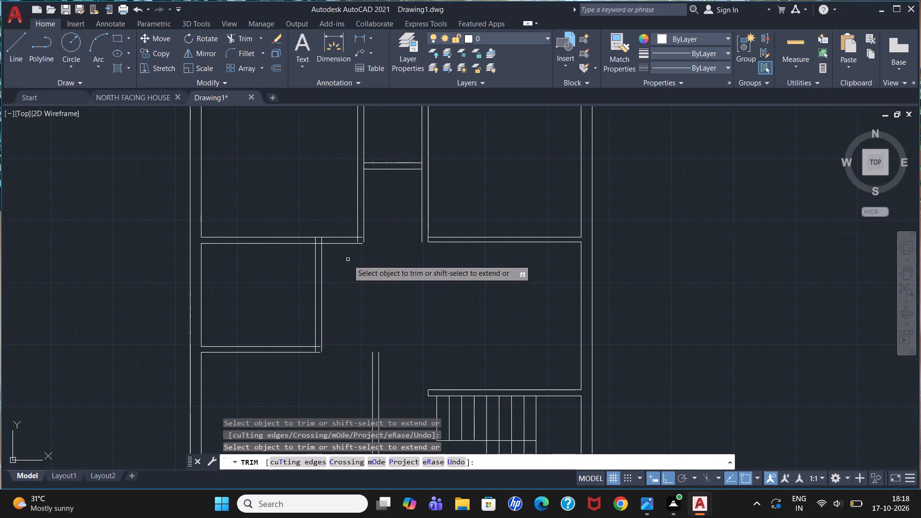
Open the T-junction where the small left room's vertical partition meets its upper partition by trimming the crossing lines.
scroll(340, 243, up, 2)
click(265, 238)
click(317, 237)
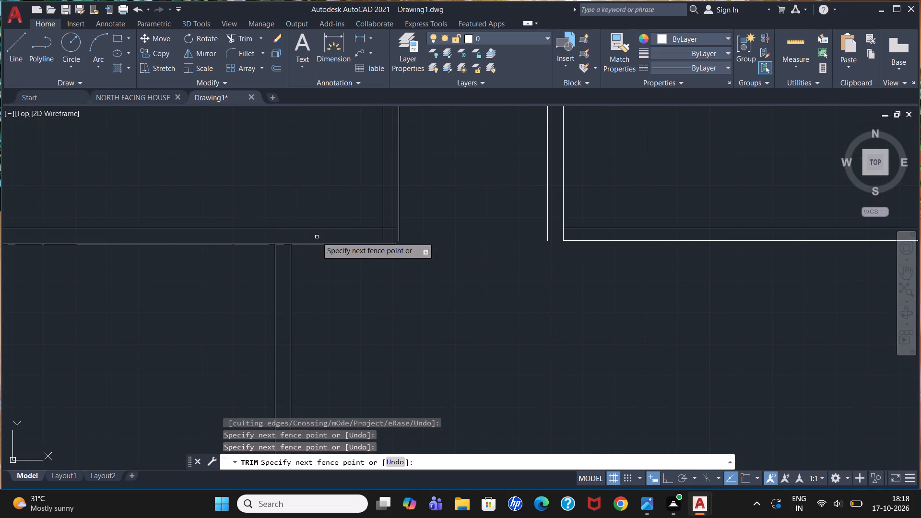
click(282, 246)
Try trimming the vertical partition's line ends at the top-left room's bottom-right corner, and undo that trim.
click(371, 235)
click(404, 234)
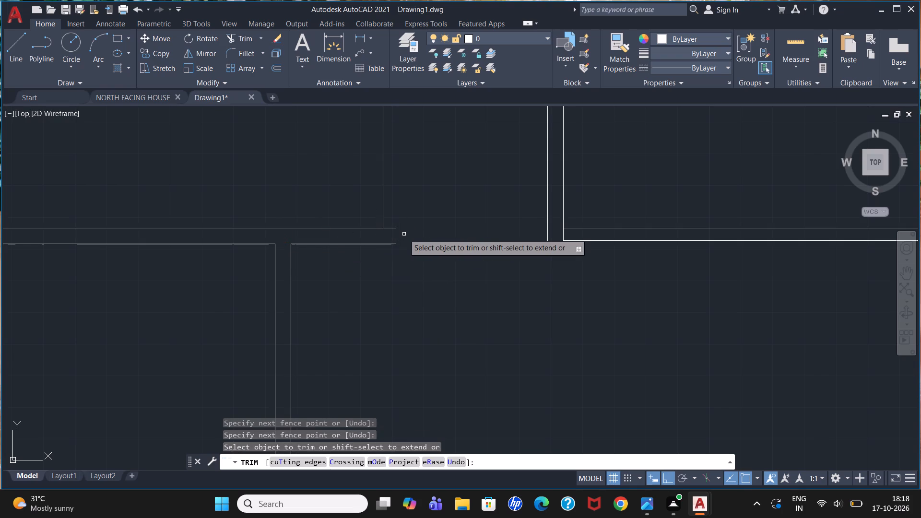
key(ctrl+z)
Trim the inner vertical line's stub between the lower partition's two lines at the small left room's bottom-right corner.
scroll(405, 220, down, 1)
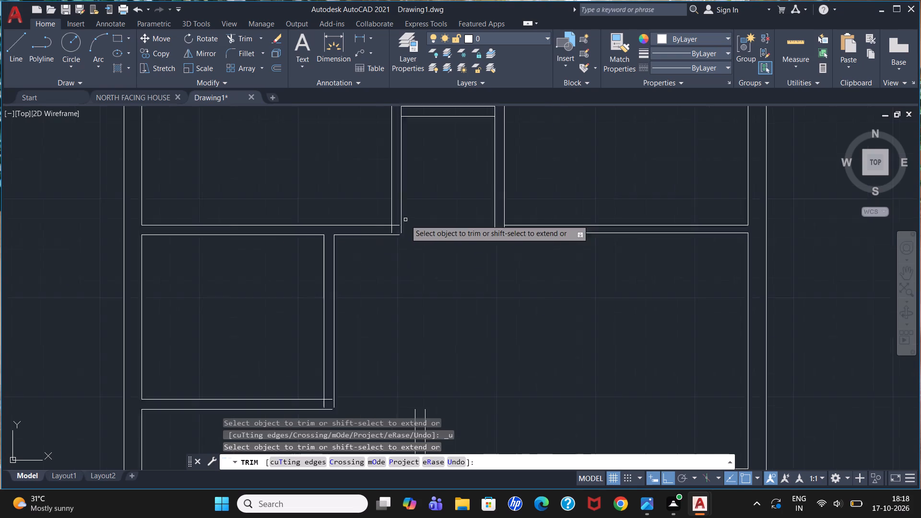
scroll(405, 220, down, 2)
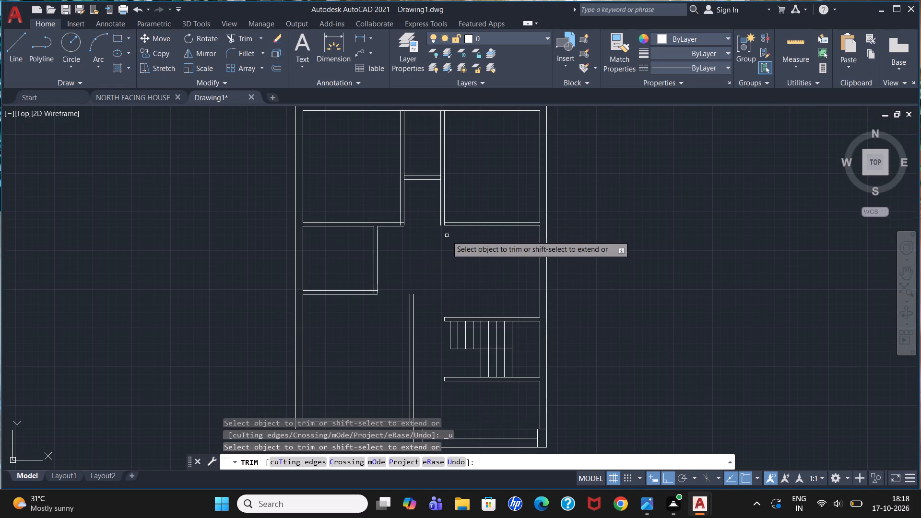
scroll(366, 327, up, 4)
scroll(385, 220, down, 2)
scroll(412, 174, up, 2)
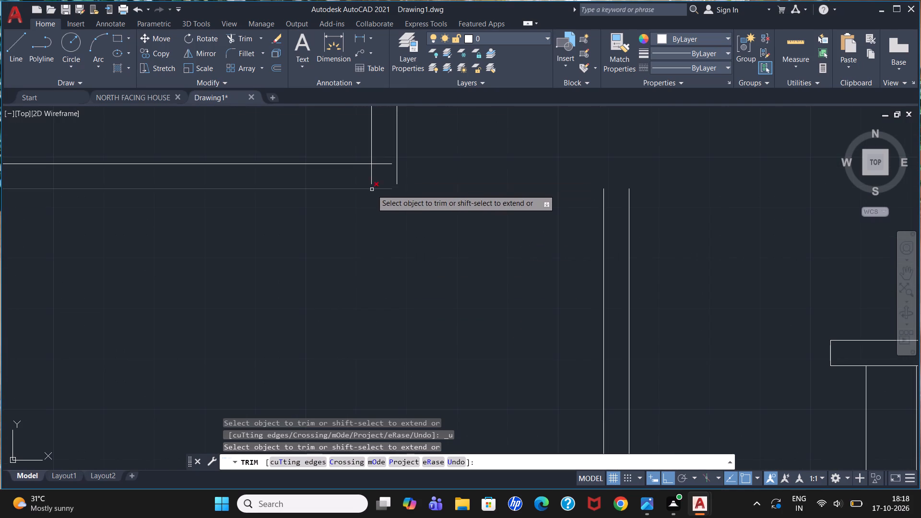
click(371, 180)
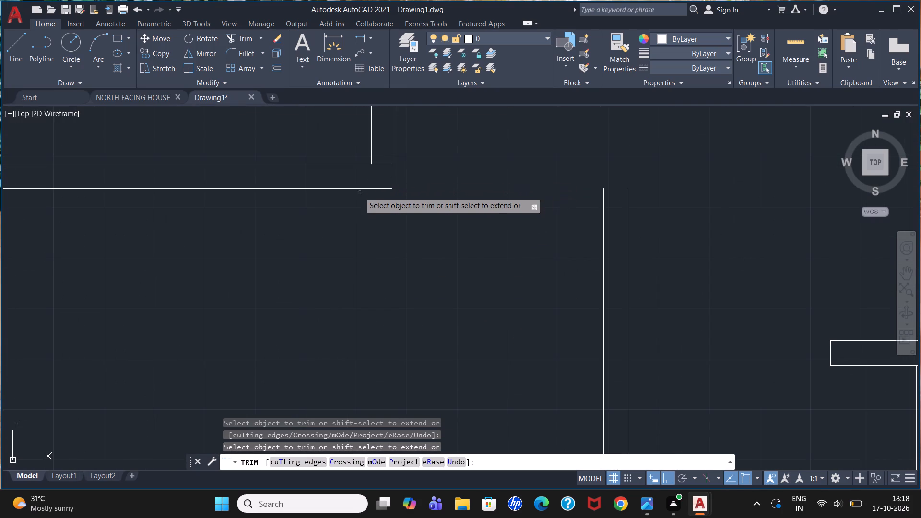
key(Escape)
Draw a 3' line down the small left room's vertical partition from its upper junction, continuing across the partition's thickness.
scroll(364, 201, down, 4)
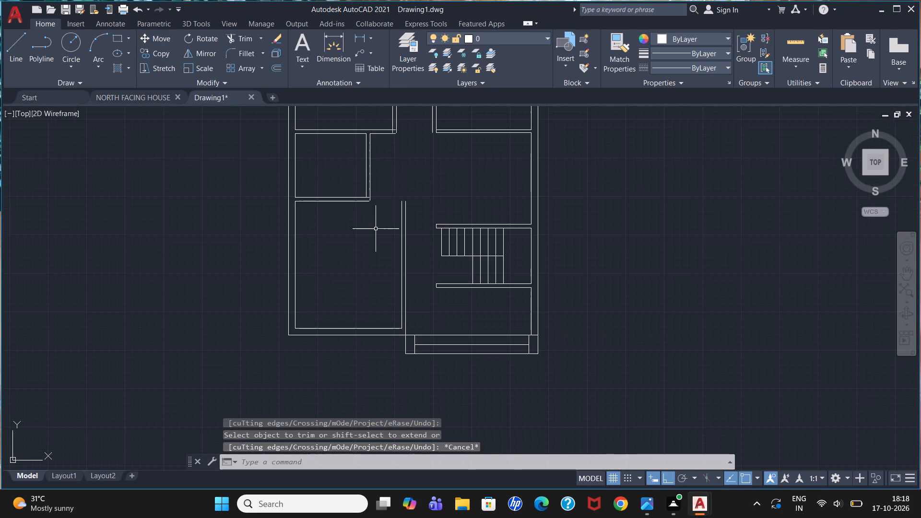
scroll(377, 230, down, 1)
scroll(390, 157, down, 2)
scroll(373, 129, up, 4)
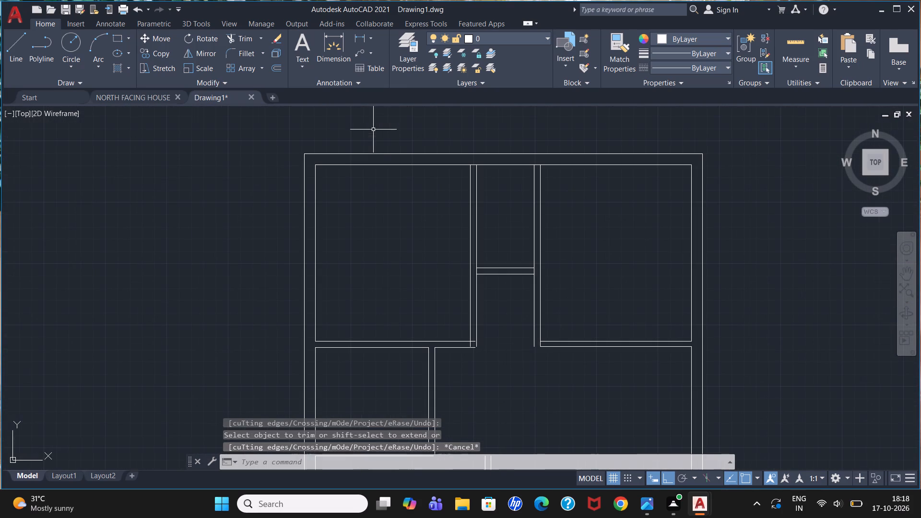
scroll(431, 143, down, 2)
scroll(436, 237, up, 3)
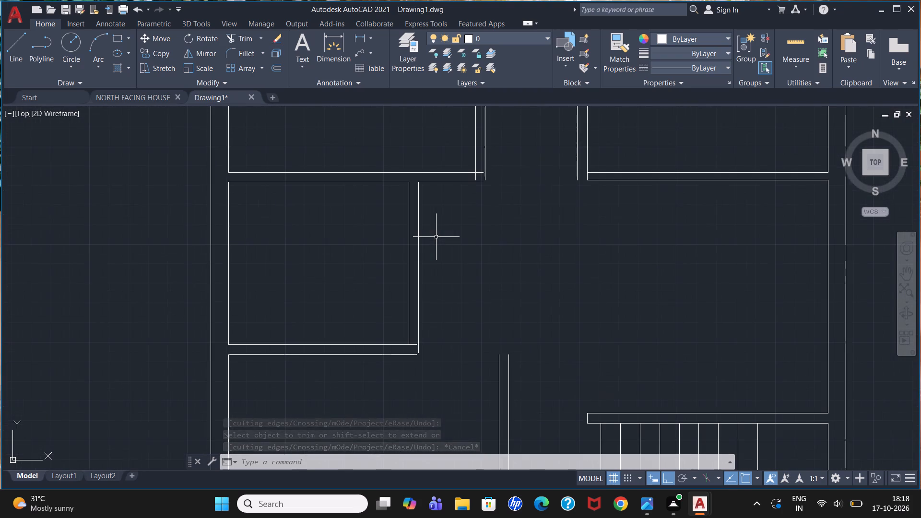
key(Escape)
key(Escape)
key(Escape)
key(l)
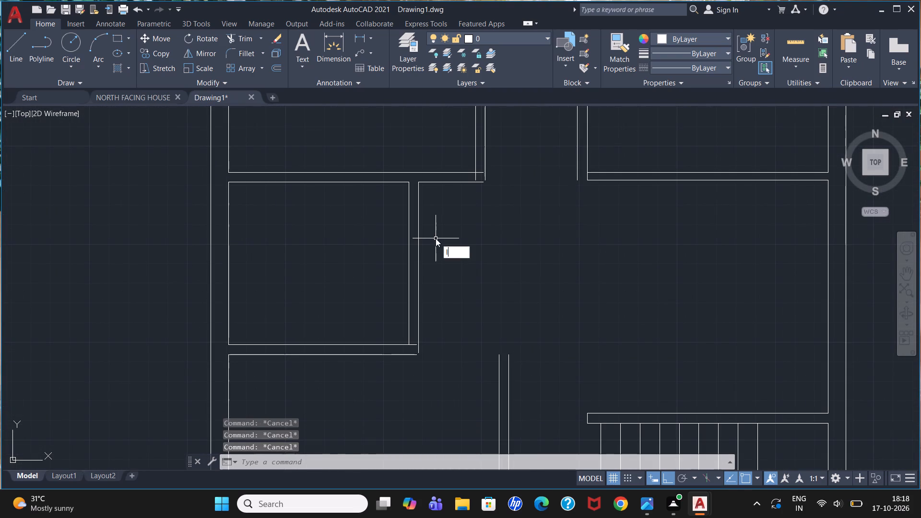
key(Return)
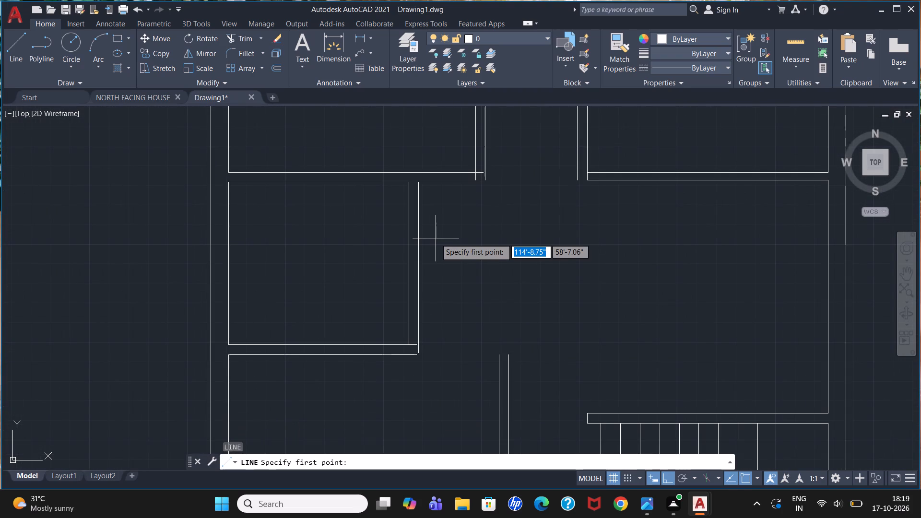
scroll(436, 238, up, 1)
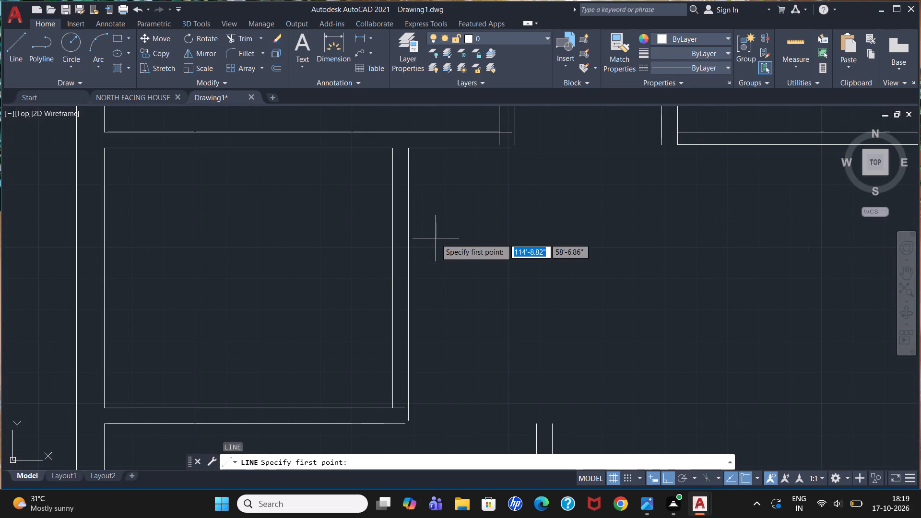
click(407, 149)
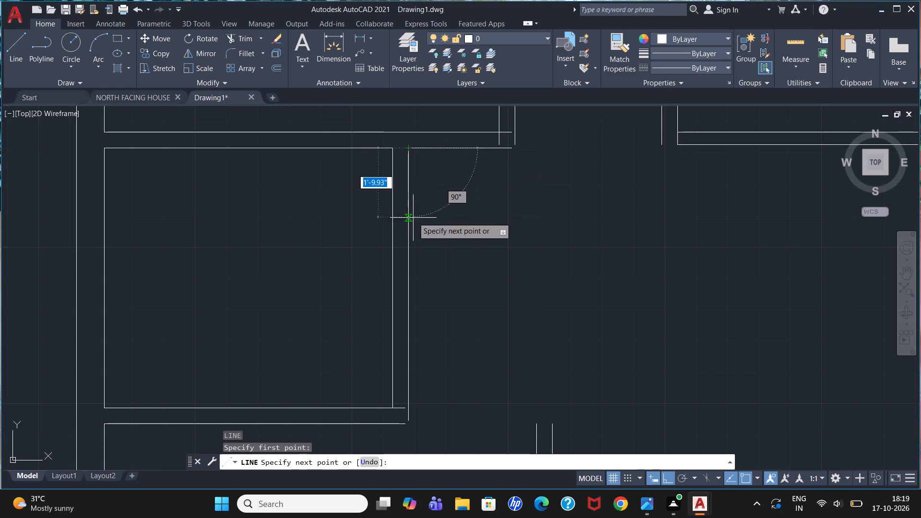
text(3')
key(Return)
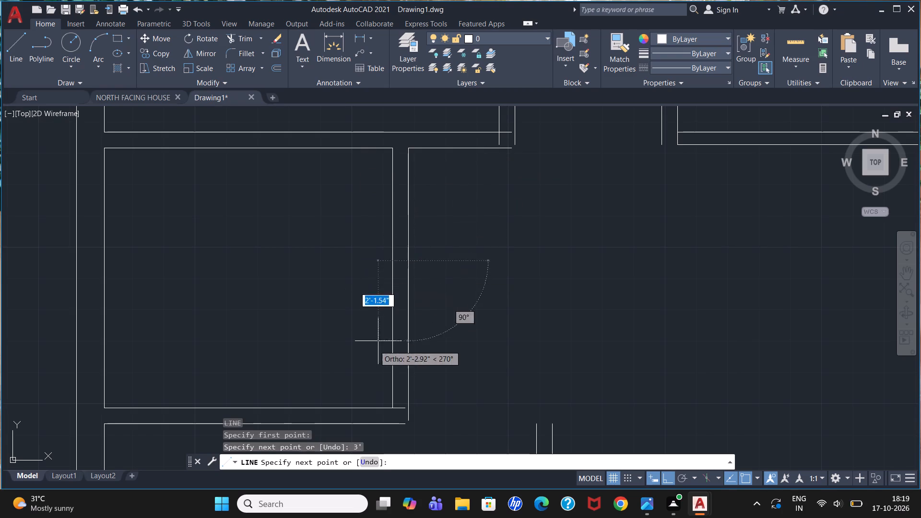
click(390, 259)
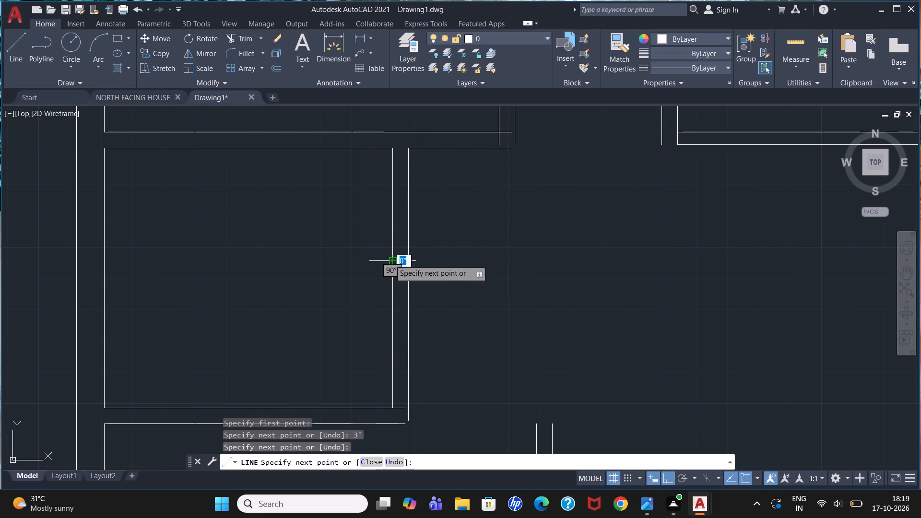
key(Escape)
Trim the vertical partition's lines above the cross line to open the small left room's 3' doorway.
text(tr)
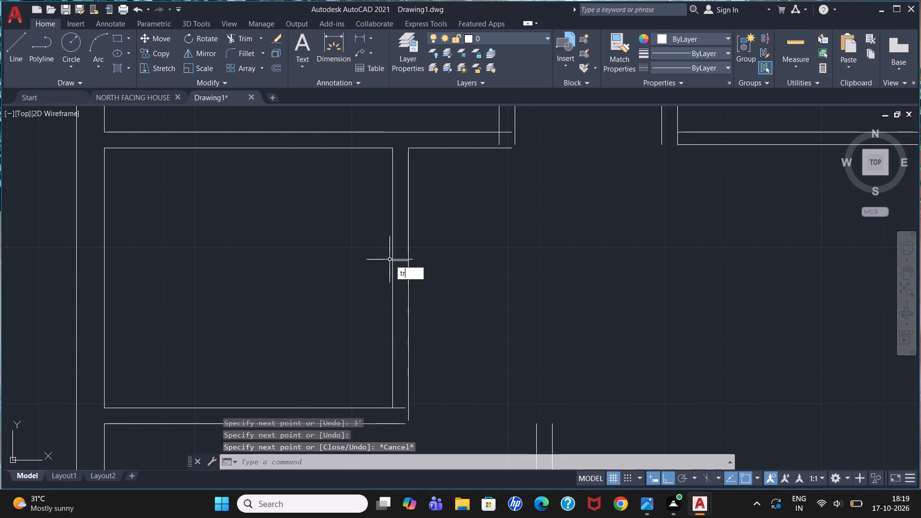
key(Return)
click(373, 188)
click(438, 211)
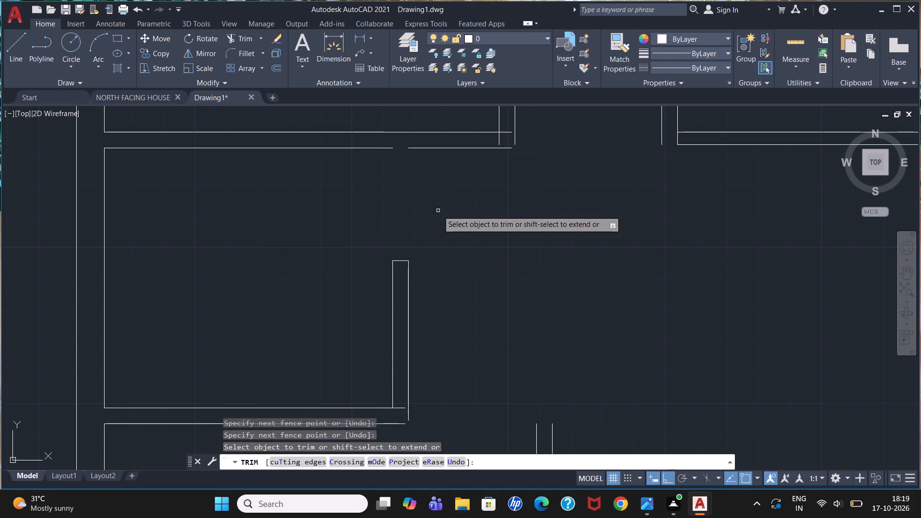
key(Escape)
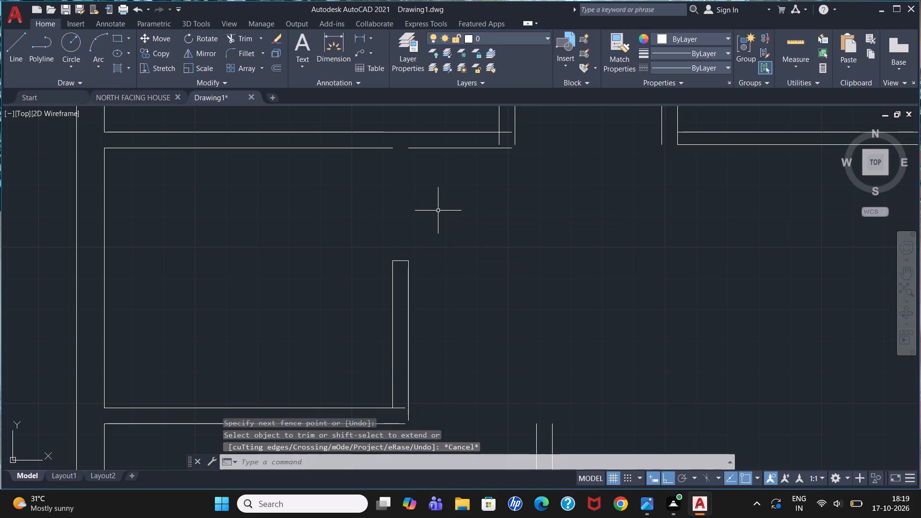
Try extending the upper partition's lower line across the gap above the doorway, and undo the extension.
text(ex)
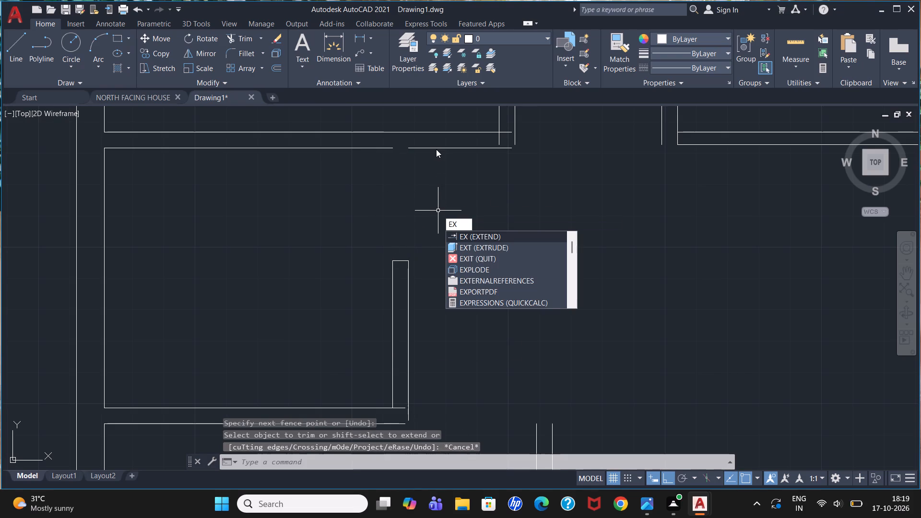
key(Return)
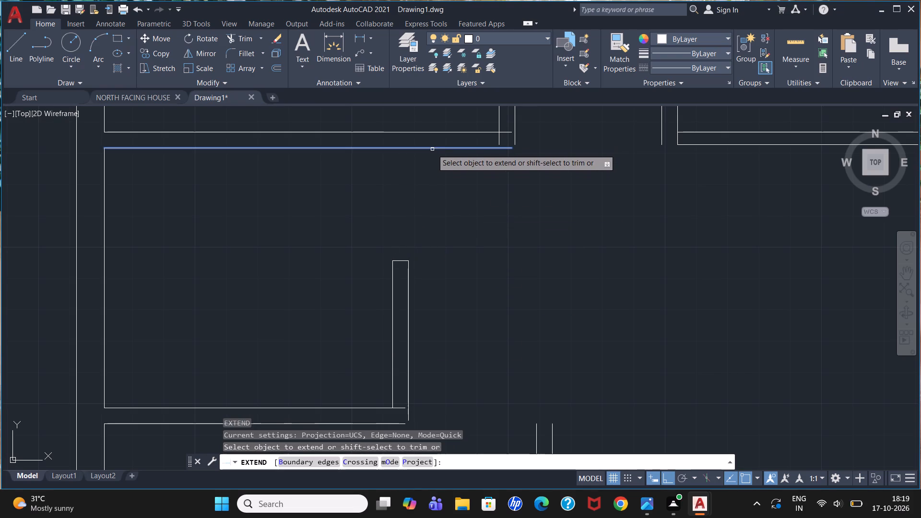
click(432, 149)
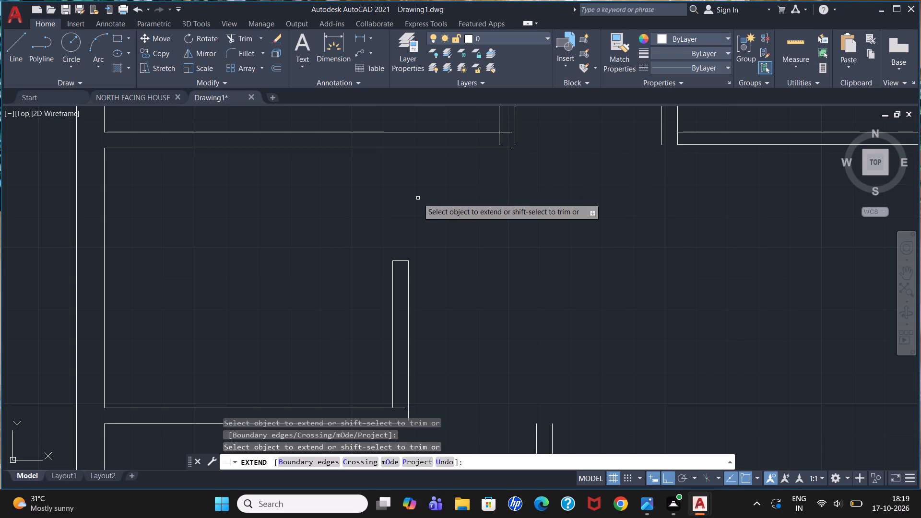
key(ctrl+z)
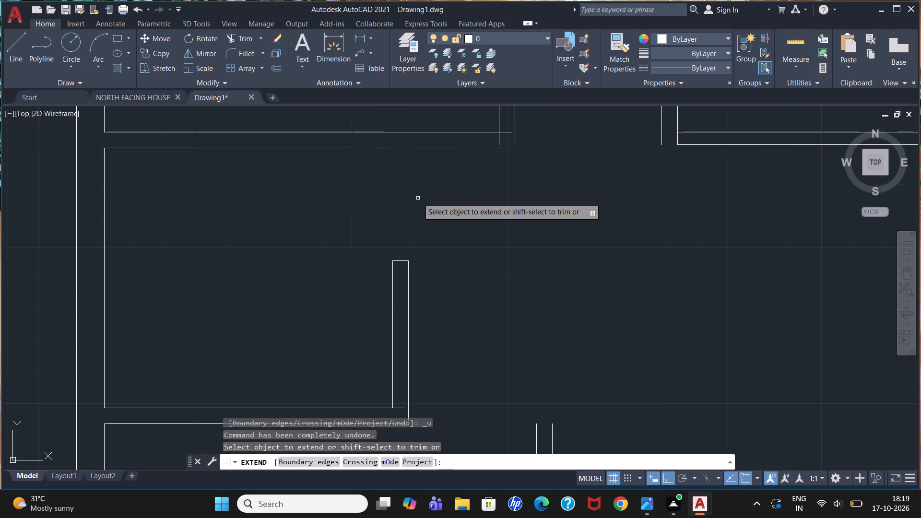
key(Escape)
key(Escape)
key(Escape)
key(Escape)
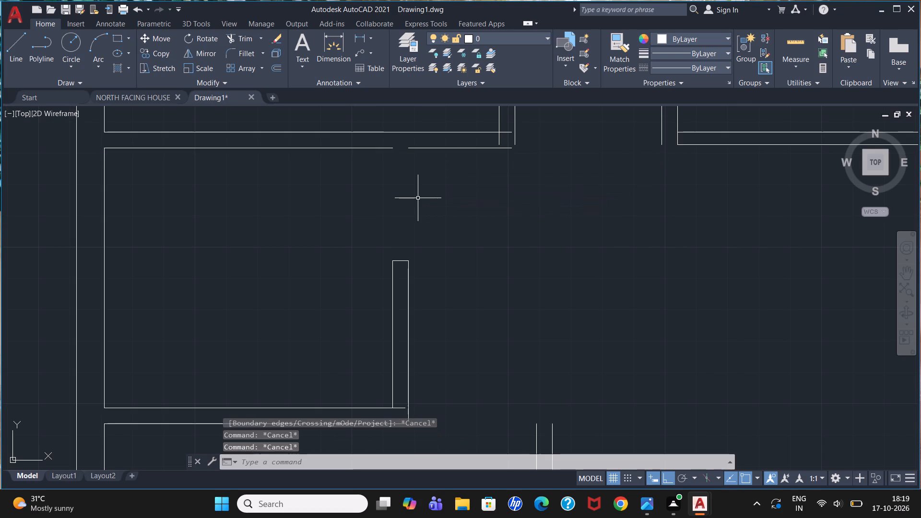
Join the two segments of the upper partition's lower line across the gap above the small left room's doorway.
key(j)
text(oi)
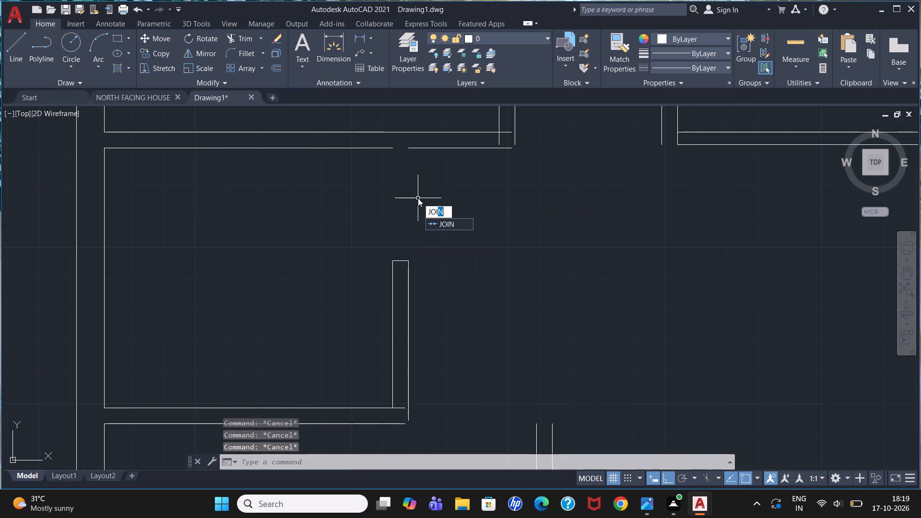
key(Return)
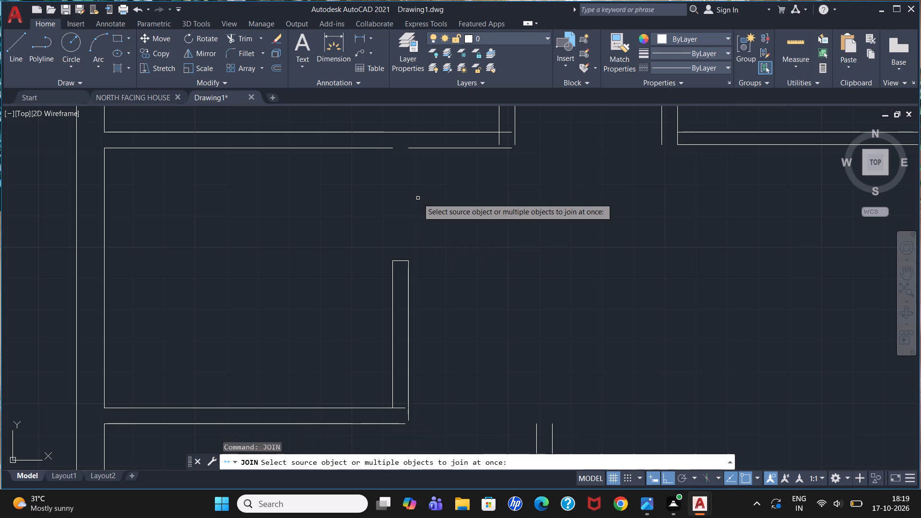
click(410, 149)
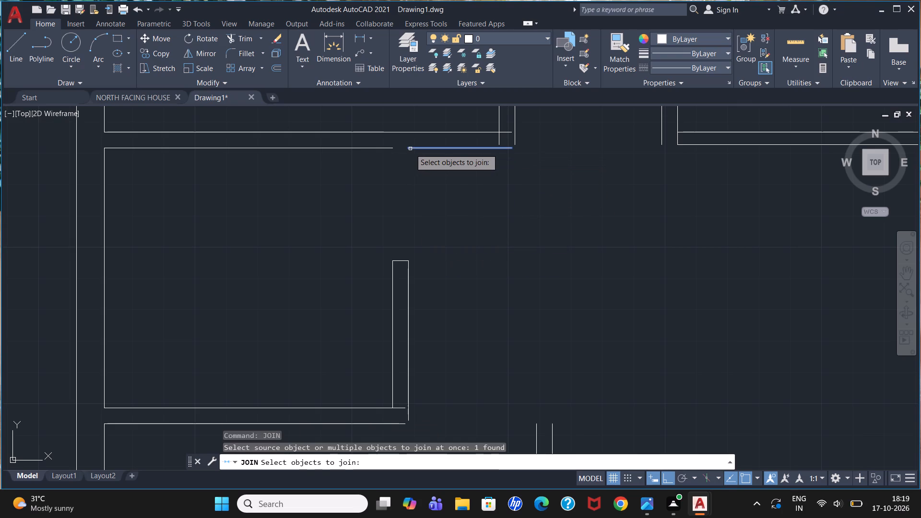
click(385, 148)
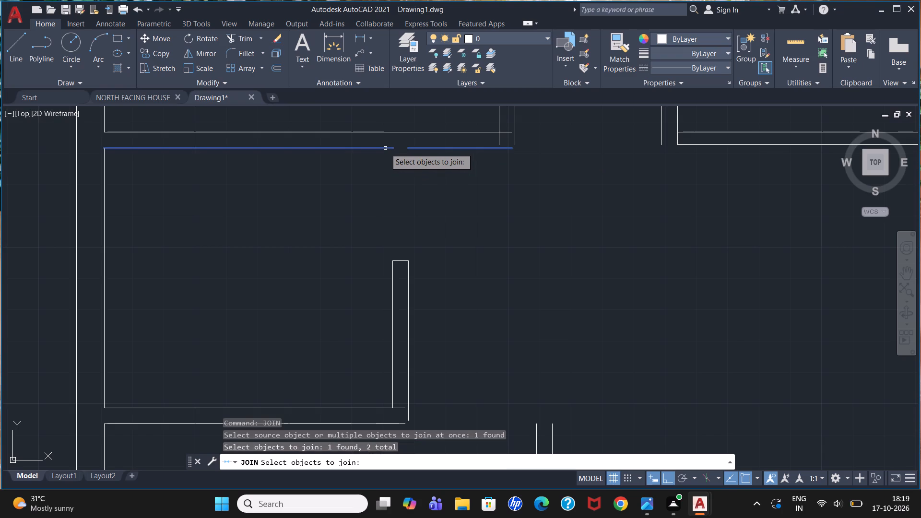
key(Return)
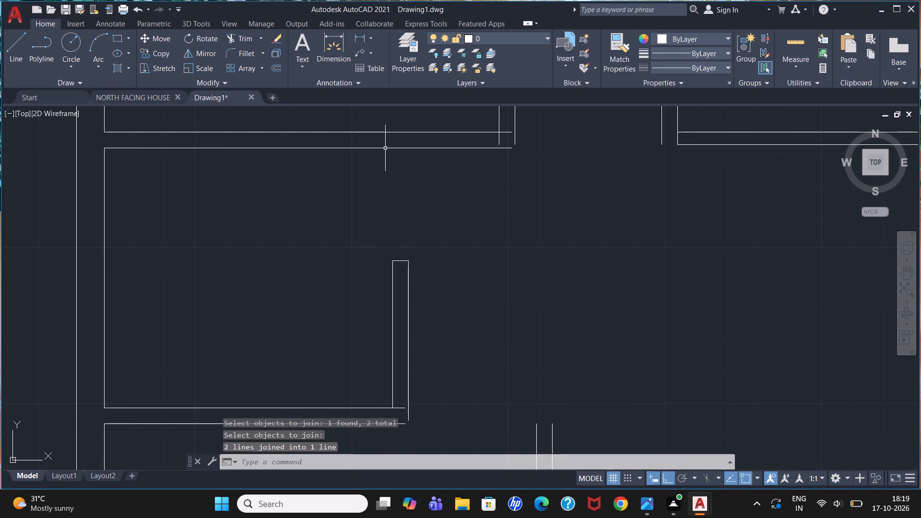
key(Escape)
key(Escape)
key(Escape)
key(Escape)
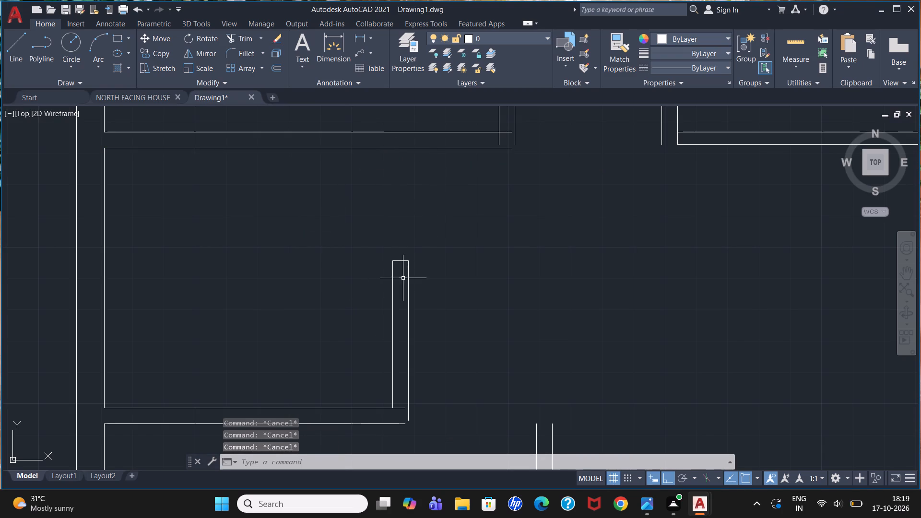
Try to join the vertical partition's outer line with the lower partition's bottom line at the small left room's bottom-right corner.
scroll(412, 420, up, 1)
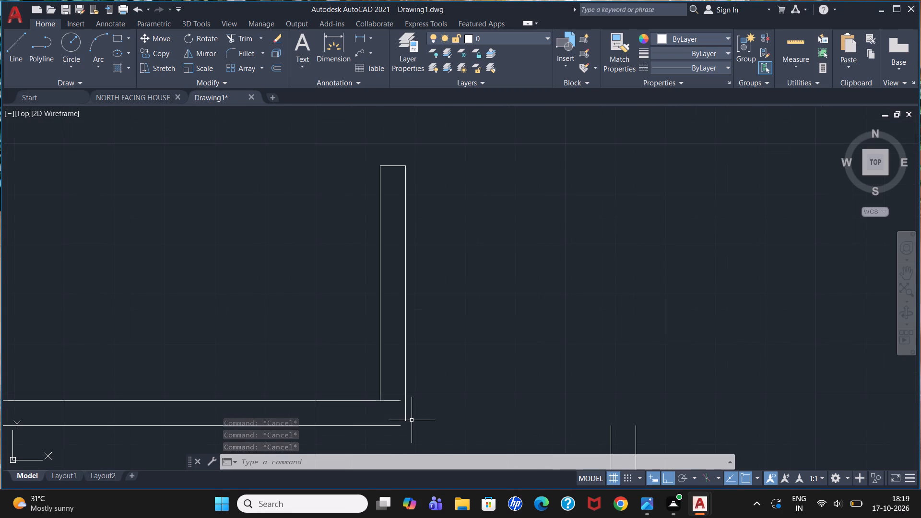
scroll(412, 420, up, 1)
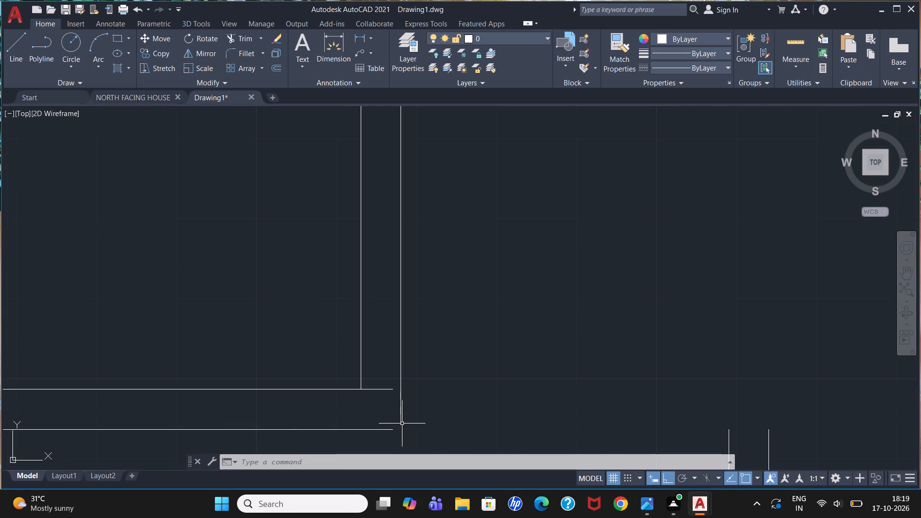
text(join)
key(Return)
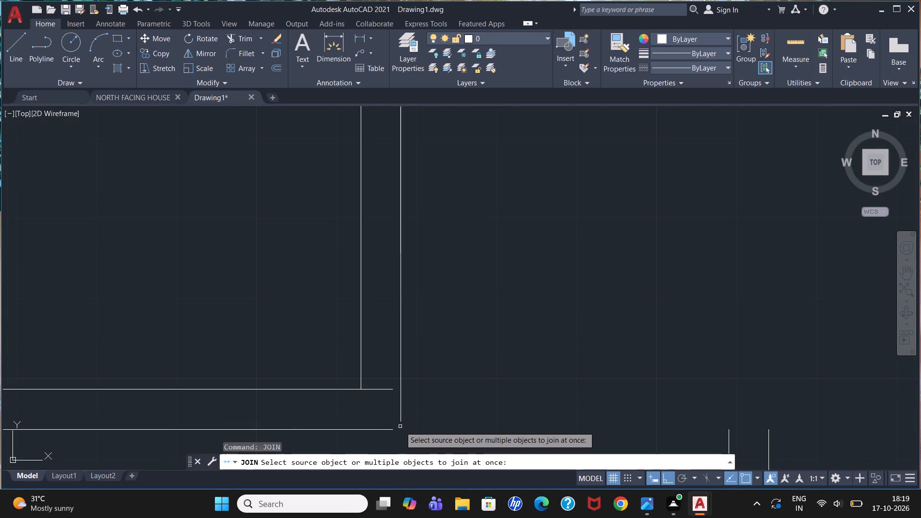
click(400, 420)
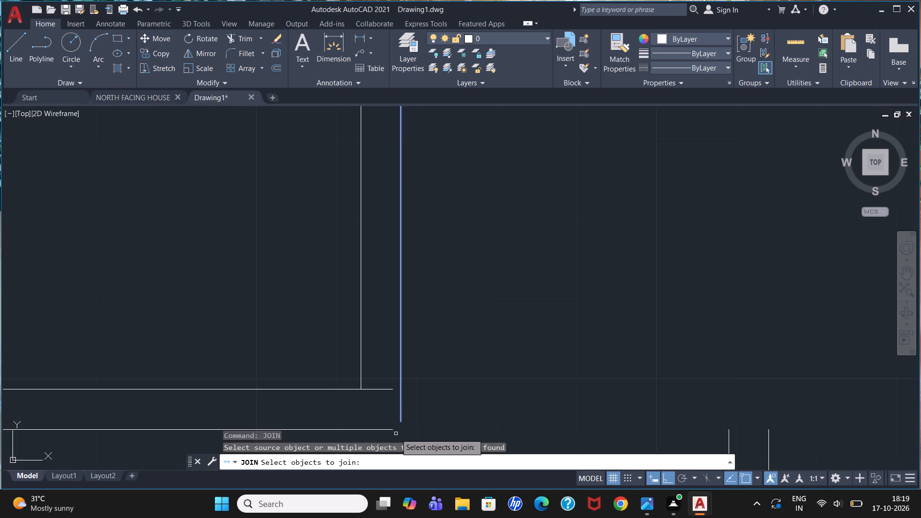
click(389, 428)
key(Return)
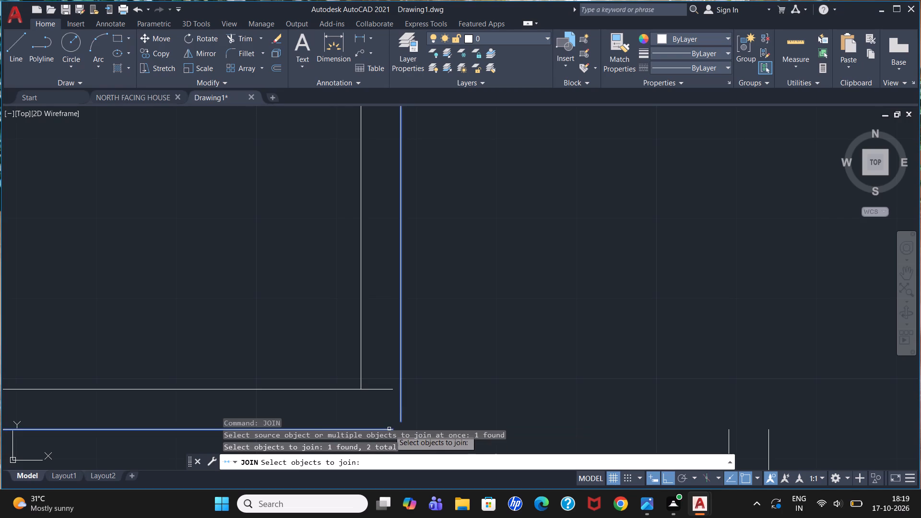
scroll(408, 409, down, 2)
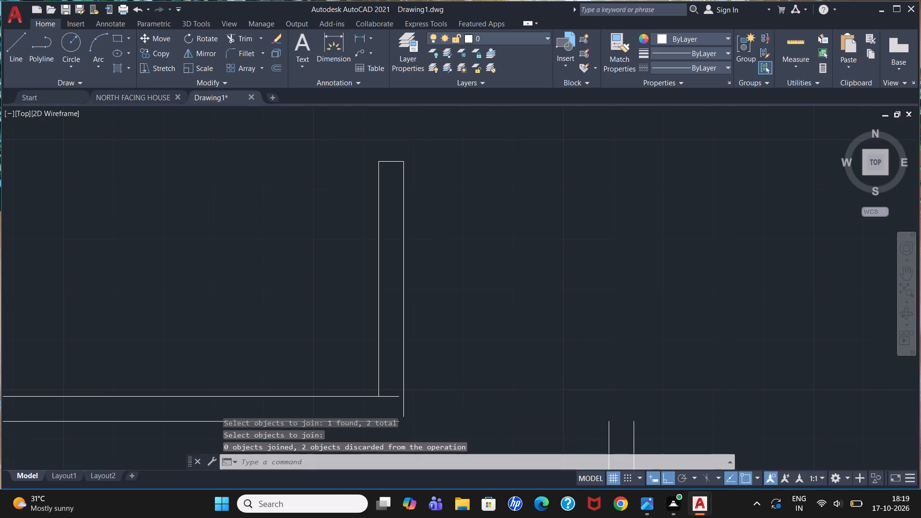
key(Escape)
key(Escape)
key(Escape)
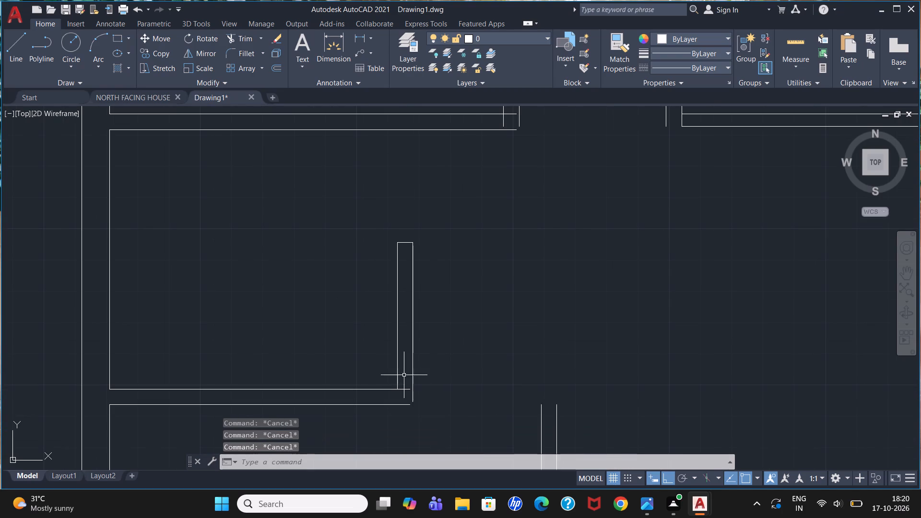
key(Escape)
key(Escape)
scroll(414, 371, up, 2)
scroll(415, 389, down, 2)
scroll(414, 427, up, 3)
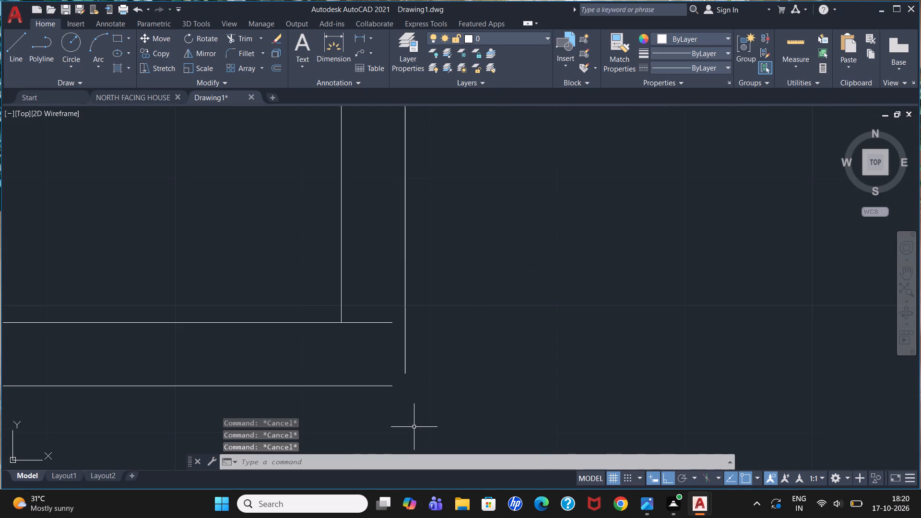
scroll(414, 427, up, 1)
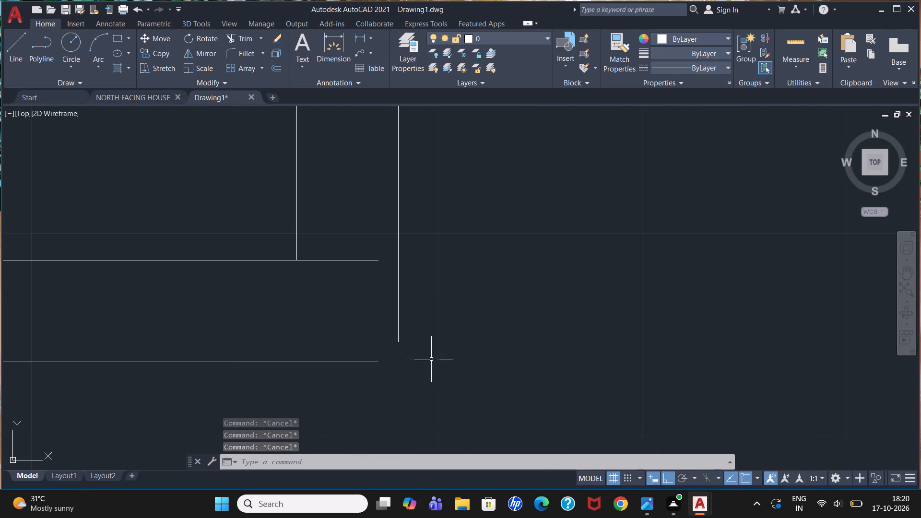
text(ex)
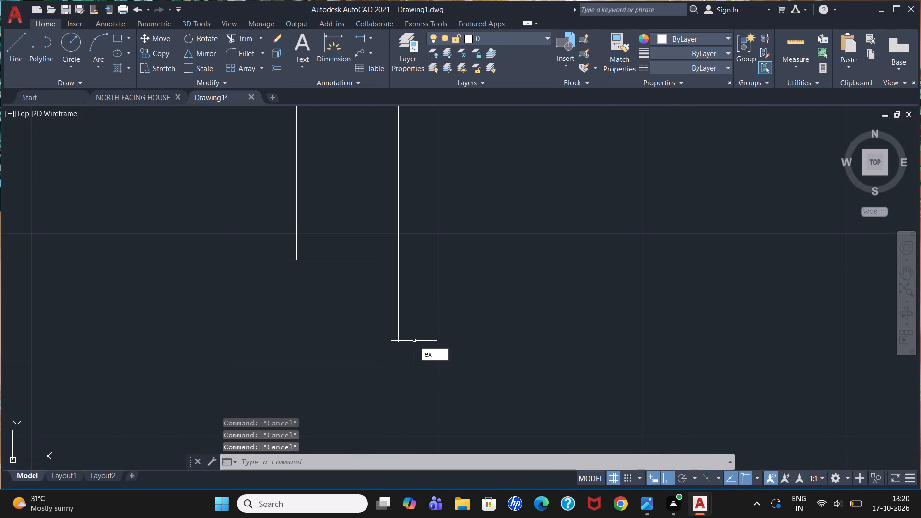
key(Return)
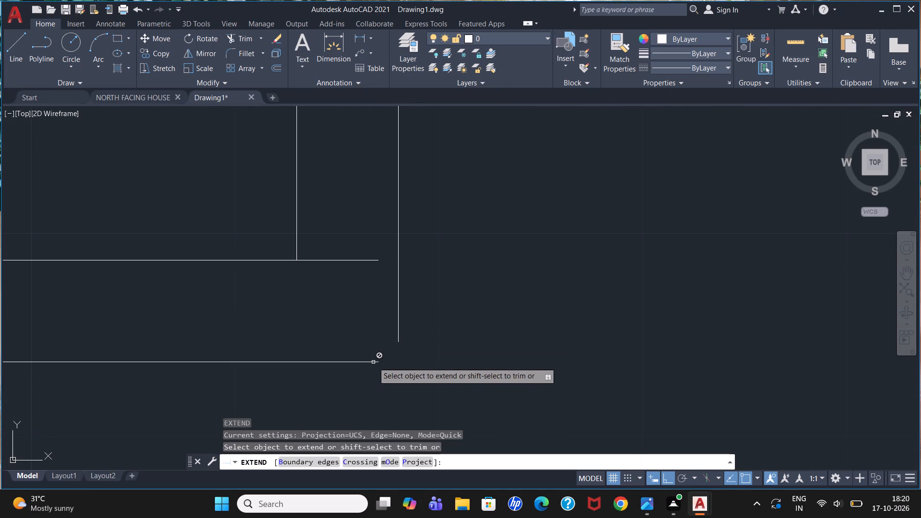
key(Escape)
Draw a 1" horizontal line and a short vertical line closing the gap at the small left room's bottom-right outer corner.
key(l)
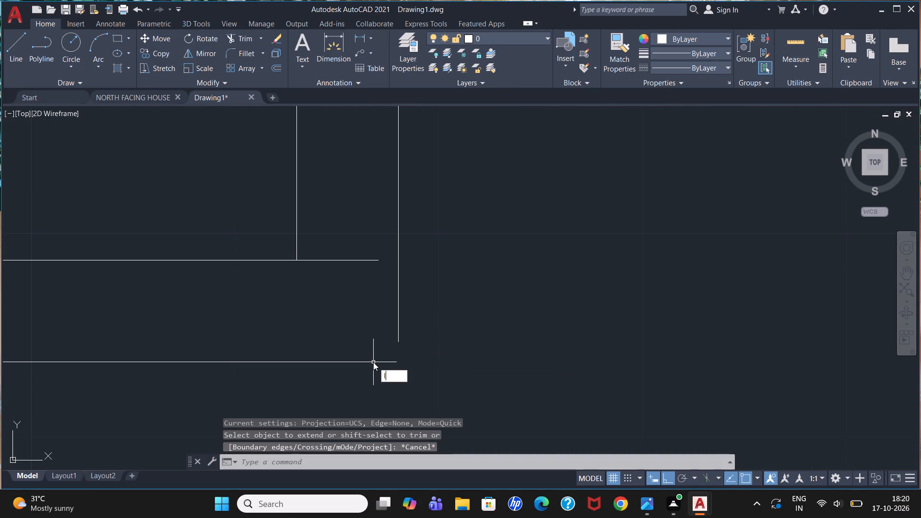
key(Return)
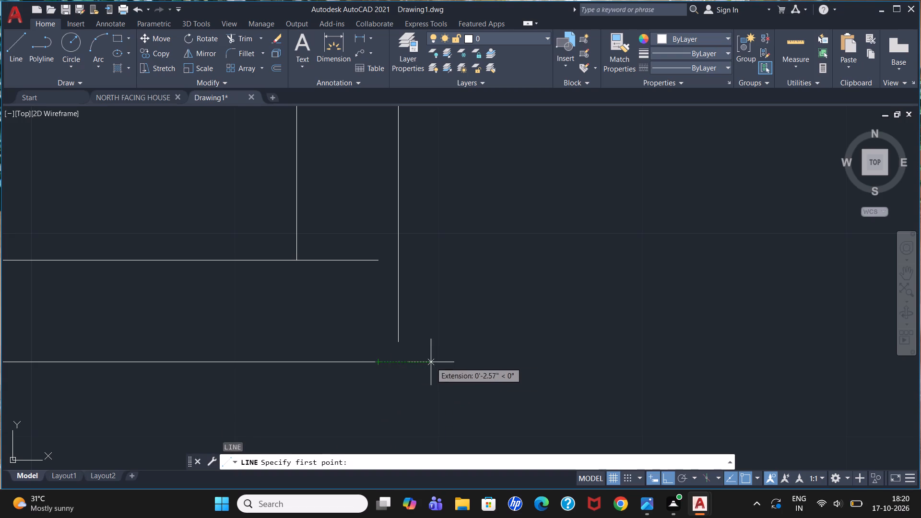
click(379, 365)
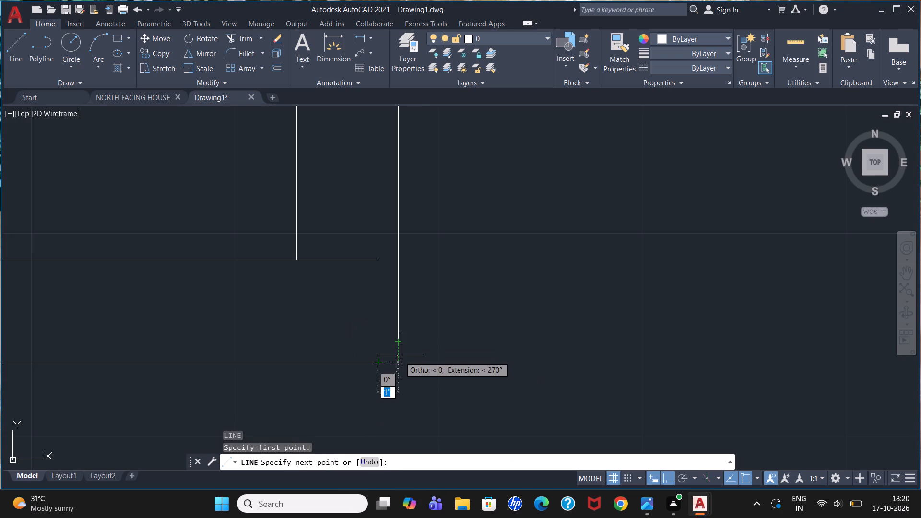
click(400, 356)
click(400, 338)
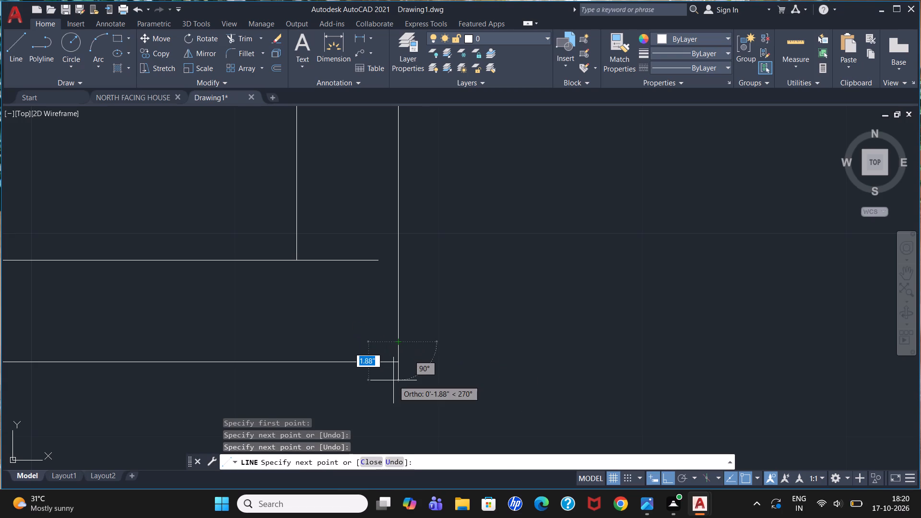
key(Escape)
Trim the lower partition's upper line where it overruns the vertical partition's inner line at the small left room's bottom-right corner.
scroll(383, 313, down, 6)
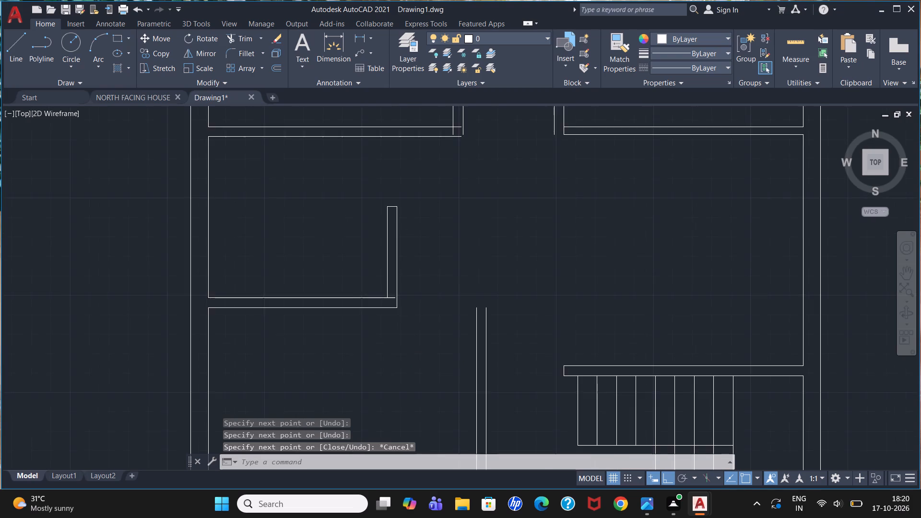
scroll(395, 292, up, 2)
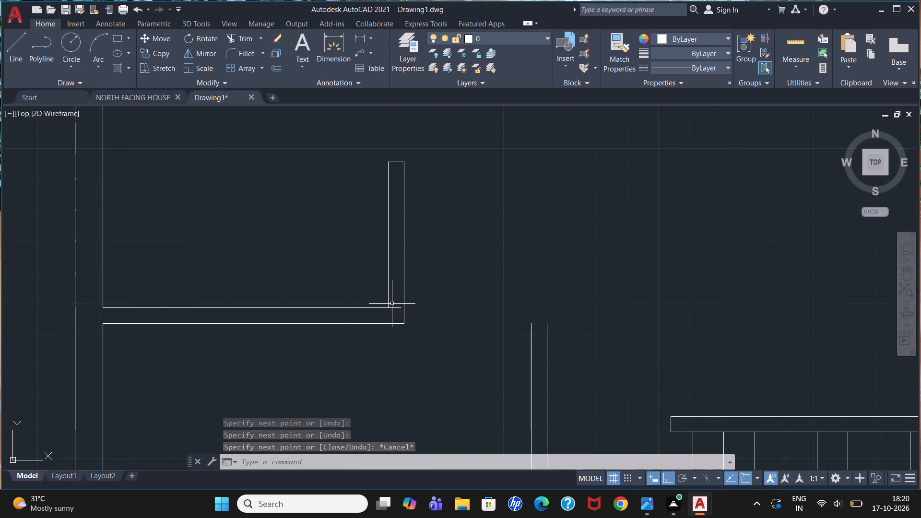
text(tr)
key(Return)
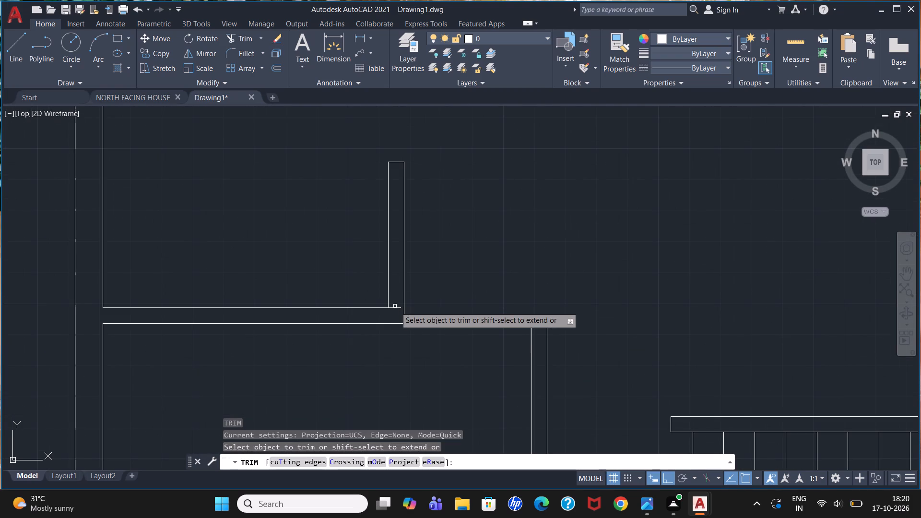
click(398, 308)
key(Escape)
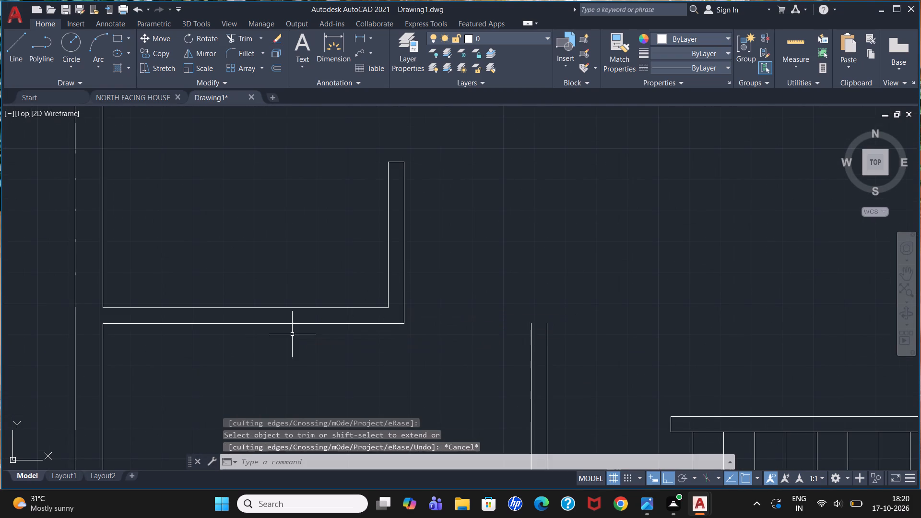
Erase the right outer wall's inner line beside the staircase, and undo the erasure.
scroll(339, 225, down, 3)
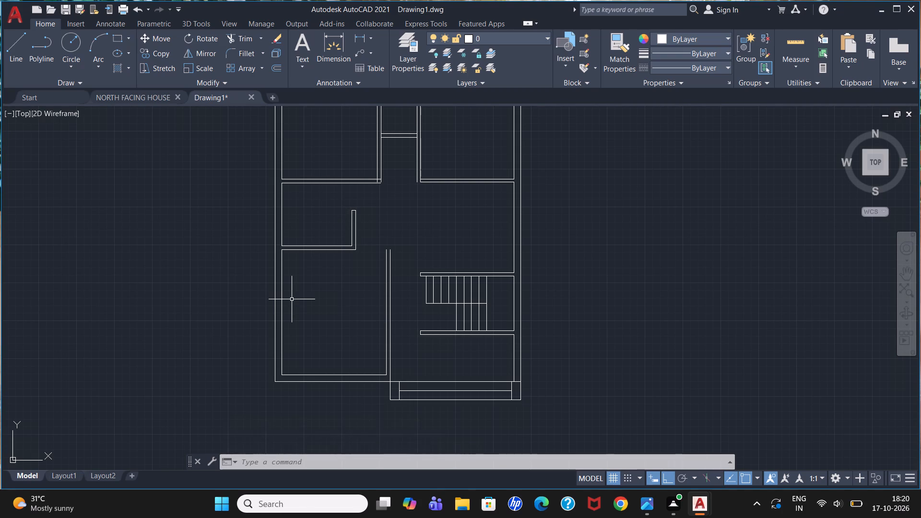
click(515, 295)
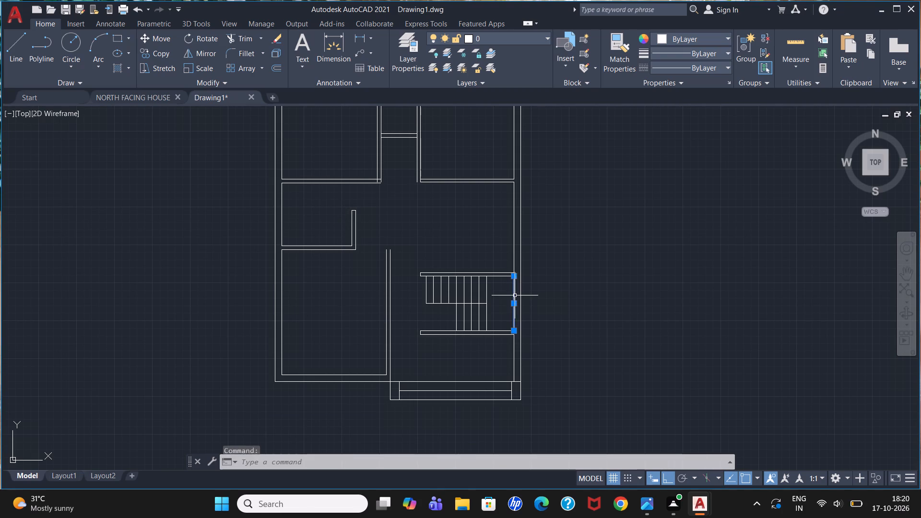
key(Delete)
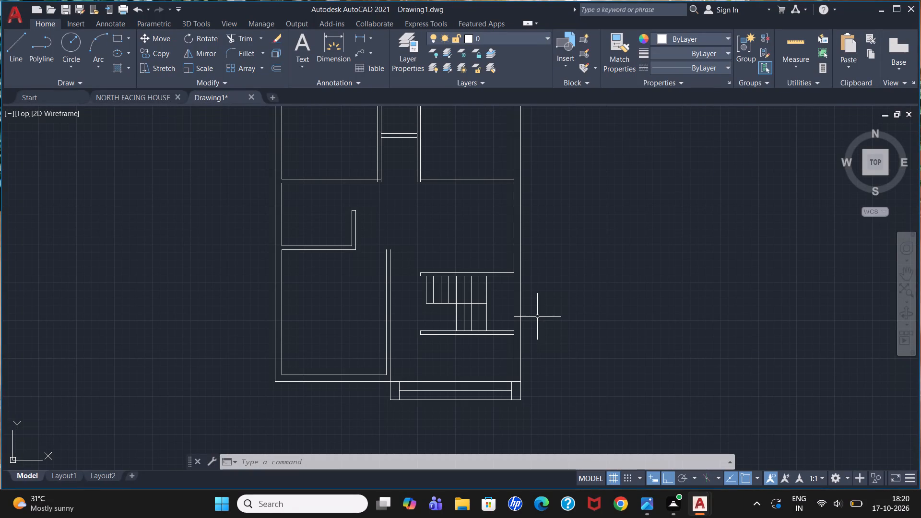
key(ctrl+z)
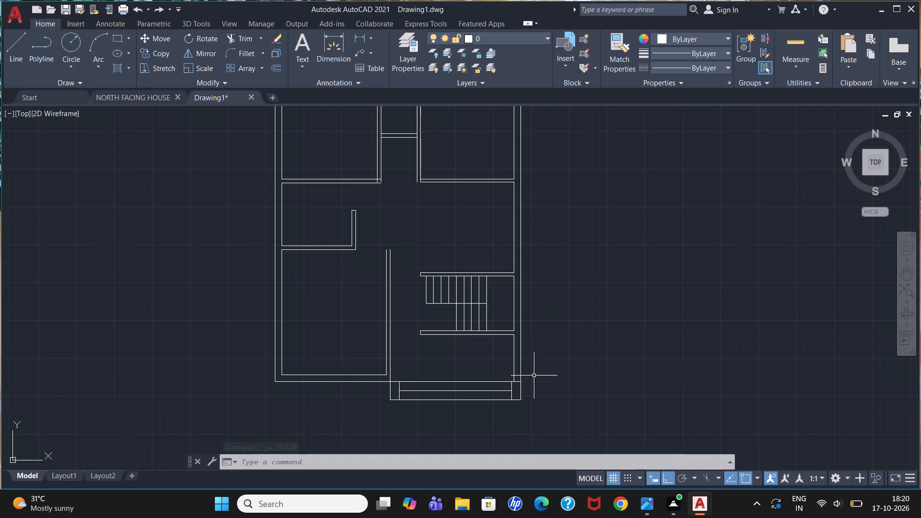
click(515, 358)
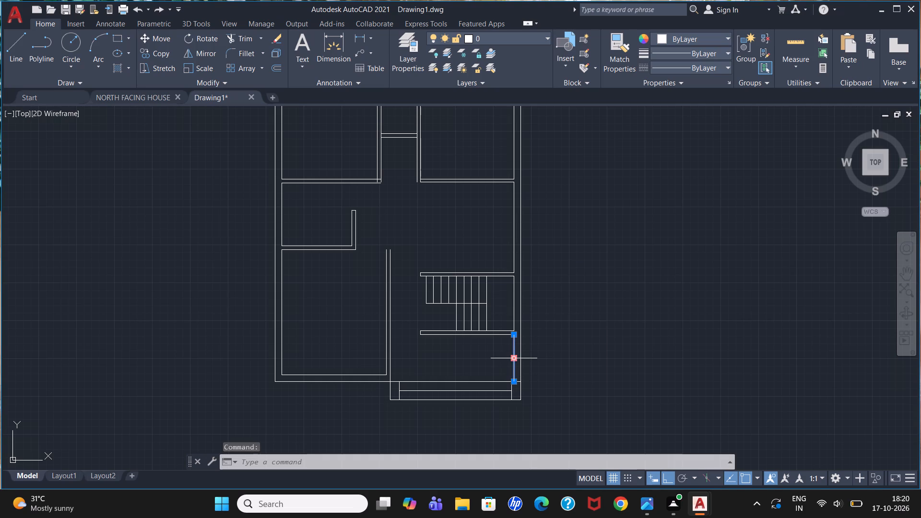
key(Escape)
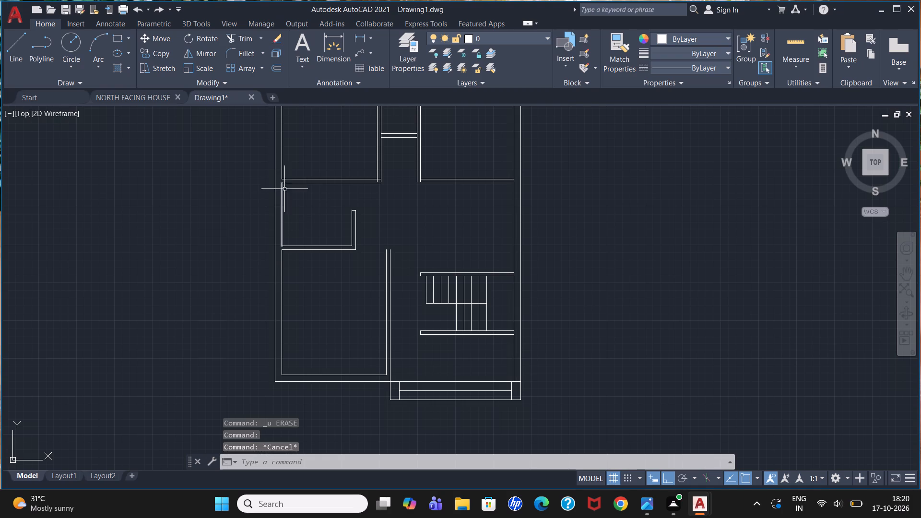
Offset the left wall's inner line 2' into the small left room.
key(o)
key(Return)
text(2')
key(Return)
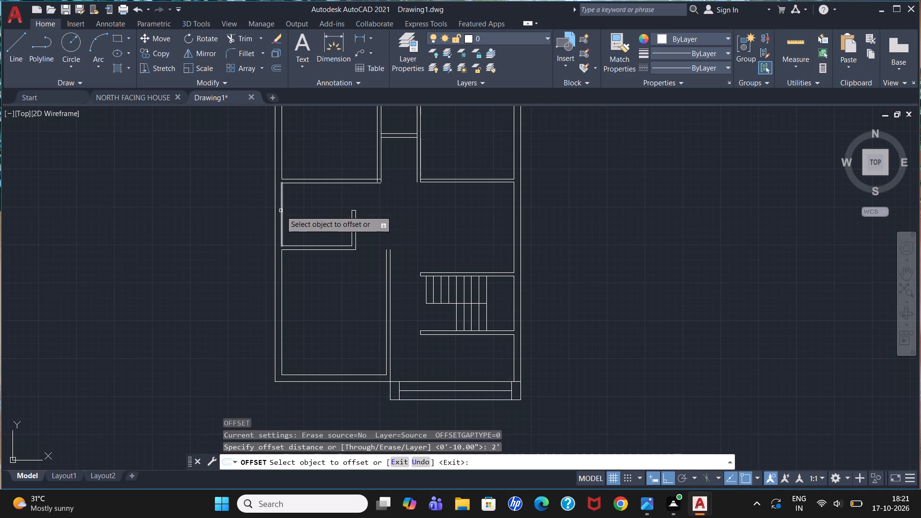
click(281, 211)
click(308, 214)
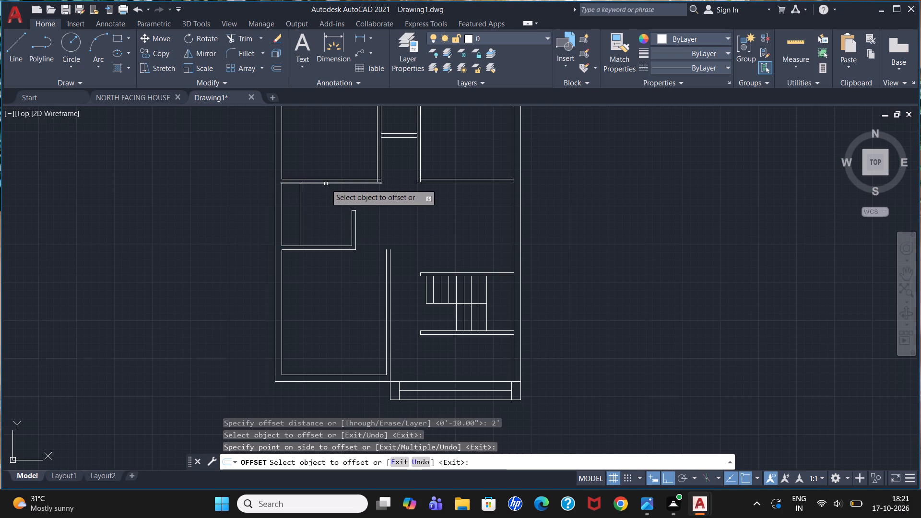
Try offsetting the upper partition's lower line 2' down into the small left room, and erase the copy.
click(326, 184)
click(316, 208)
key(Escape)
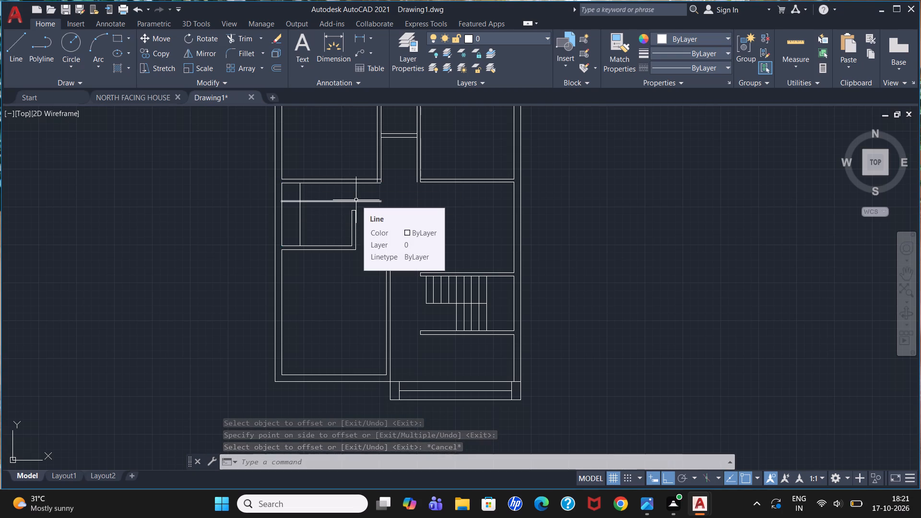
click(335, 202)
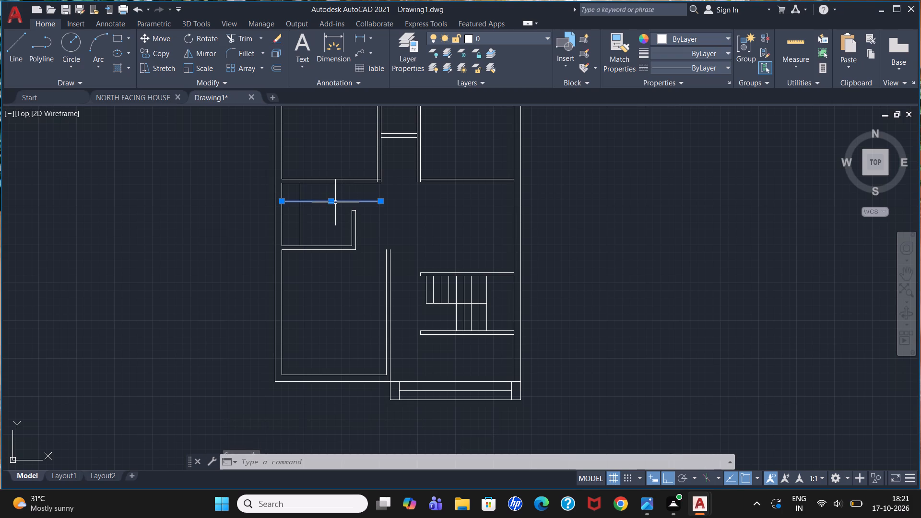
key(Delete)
Offset the small left room's bottom inner line 2' upward into the room.
key(o)
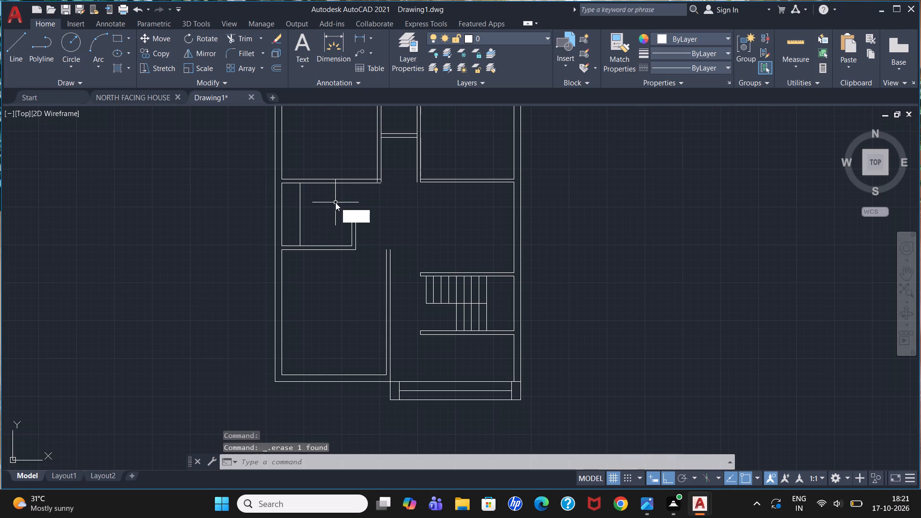
key(Return)
key(2)
key(apostrophe)
key(Return)
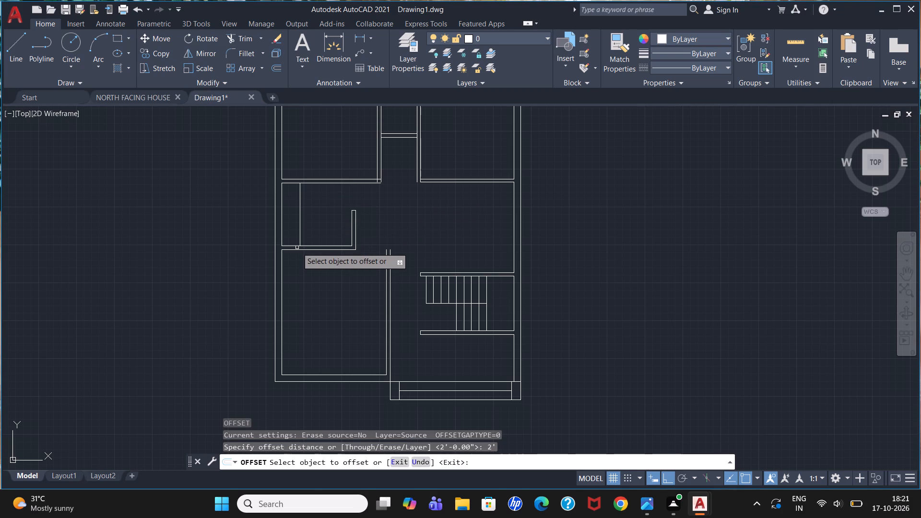
click(309, 245)
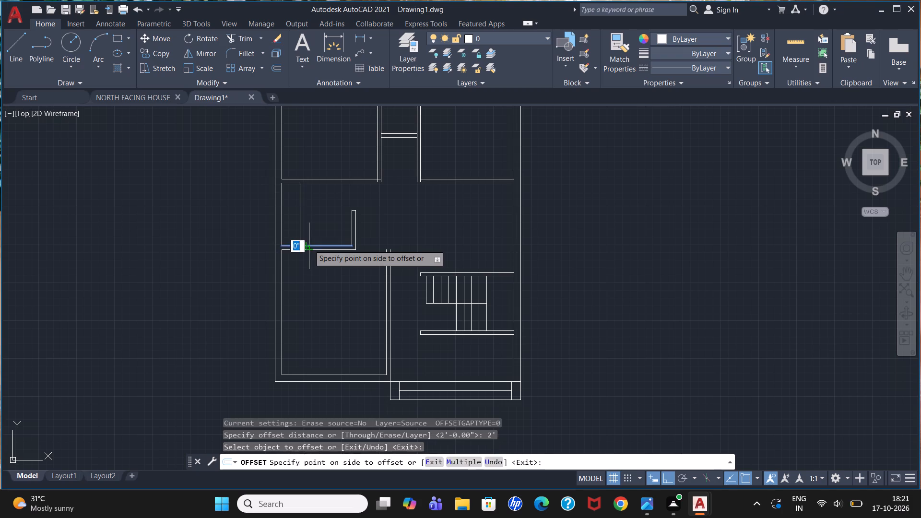
click(314, 225)
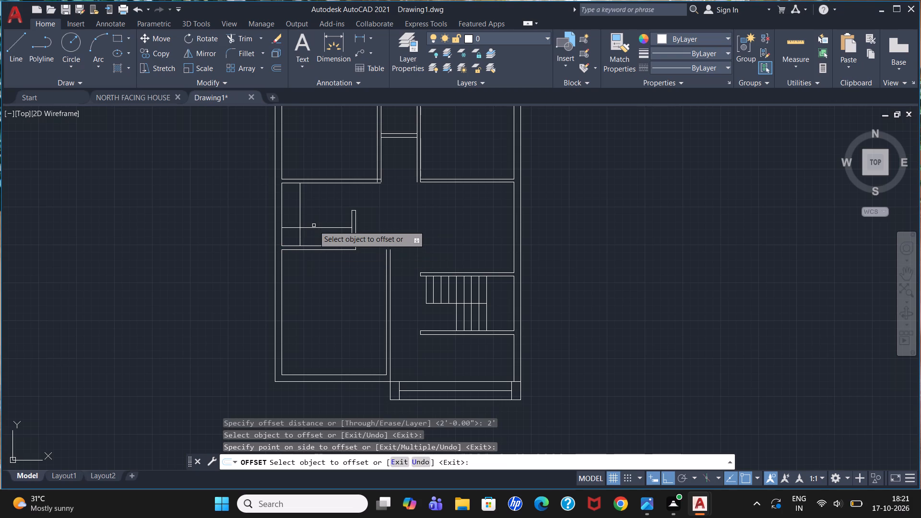
key(Escape)
Trim the two 2' offset lines beyond their intersection to leave an L-shaped outline in the small left room.
text(tr)
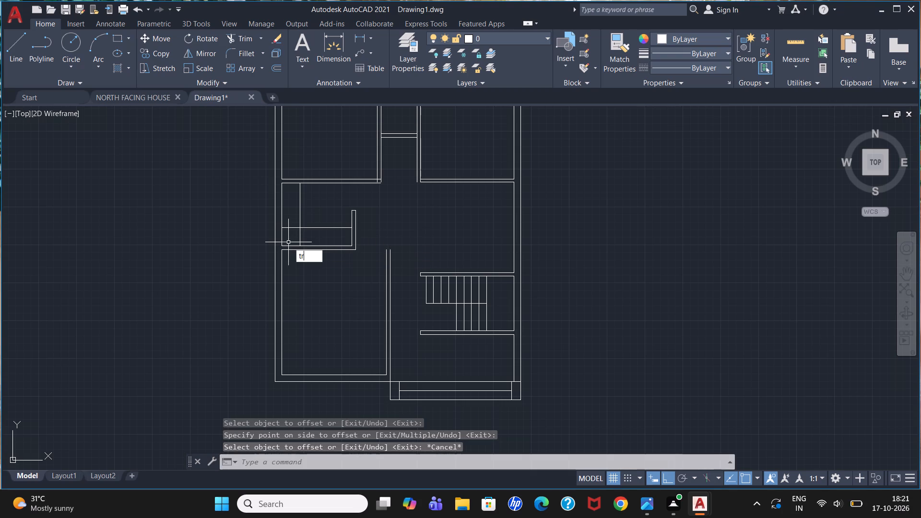
key(Return)
click(300, 241)
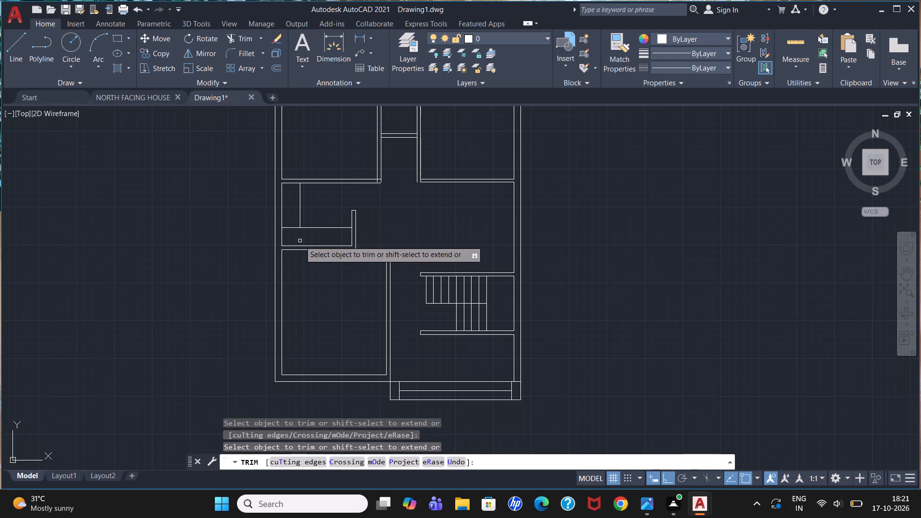
click(296, 226)
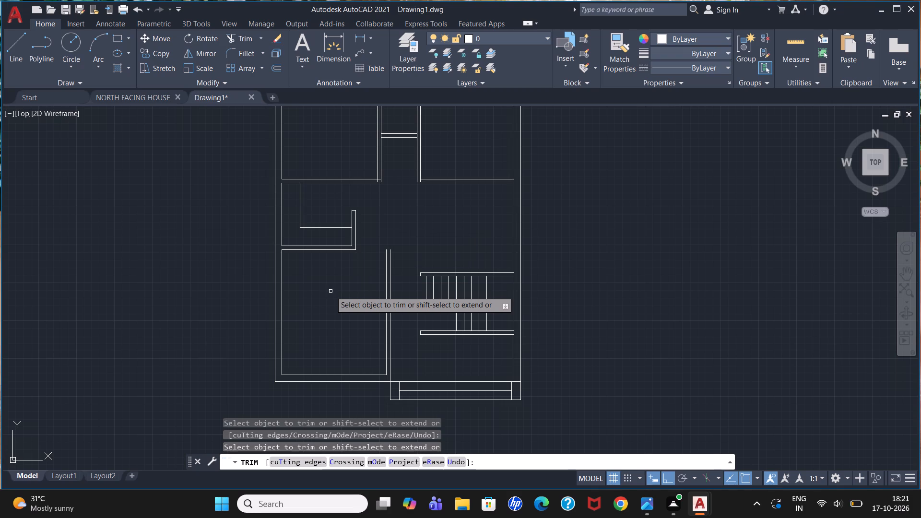
key(Escape)
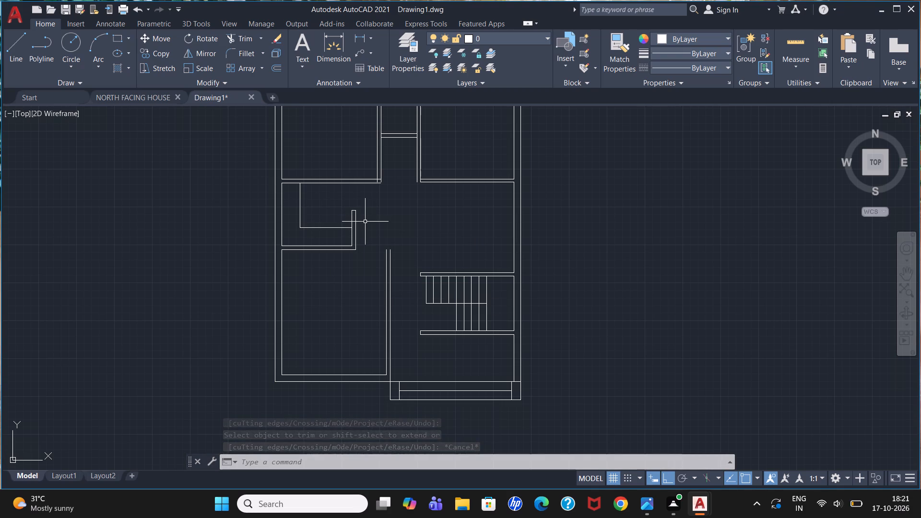
Draw short lines joining the upper-left room's lower wall line to the vertical partition's outer line, closing their corner.
scroll(377, 188, down, 2)
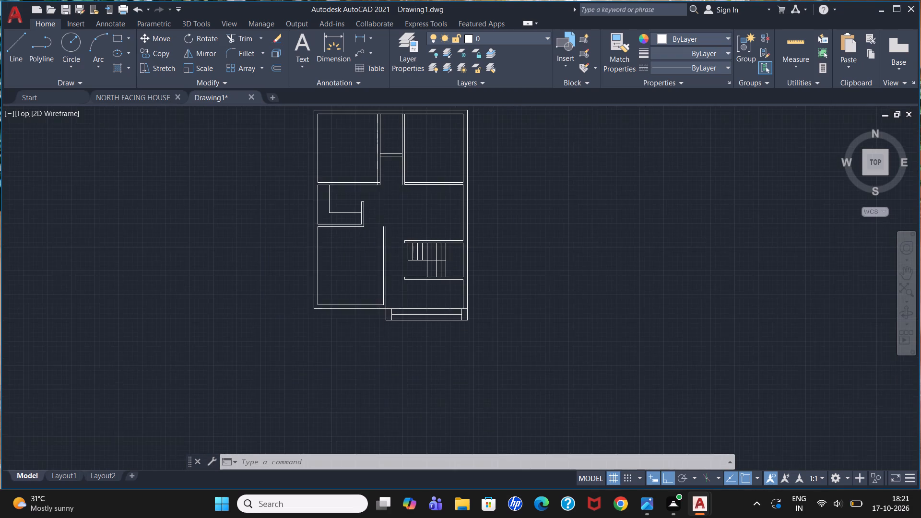
scroll(370, 153, up, 3)
scroll(386, 195, up, 3)
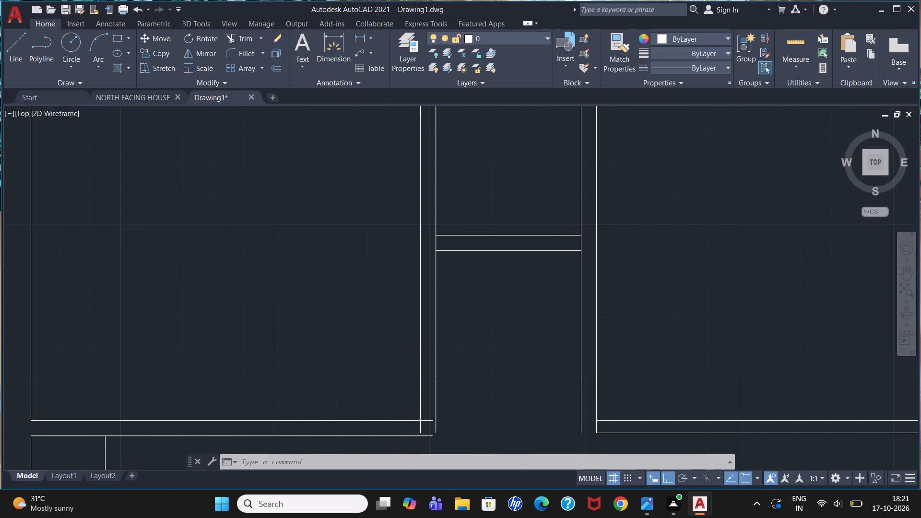
scroll(390, 196, down, 3)
scroll(390, 284, up, 4)
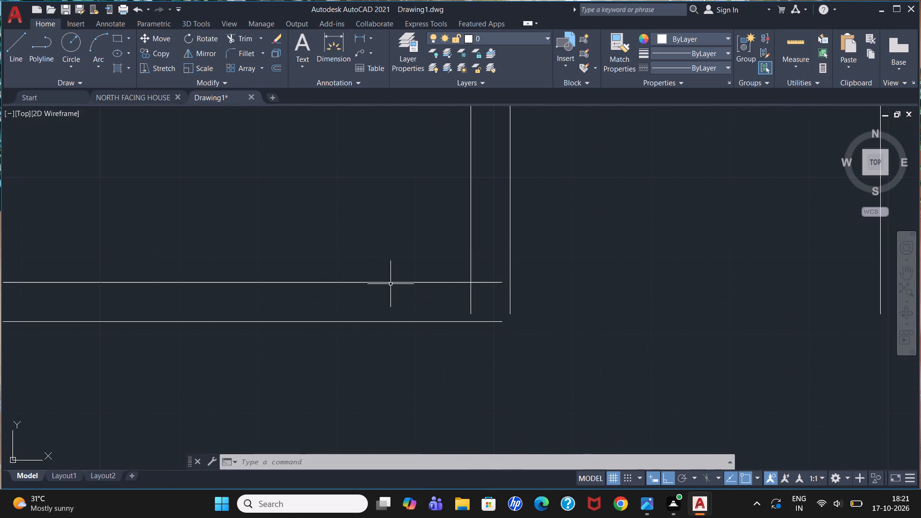
key(l)
key(Return)
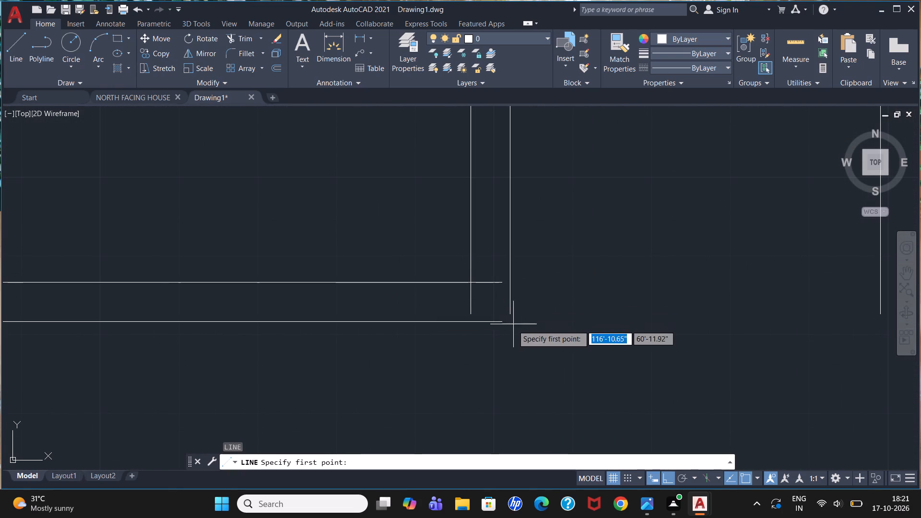
click(499, 323)
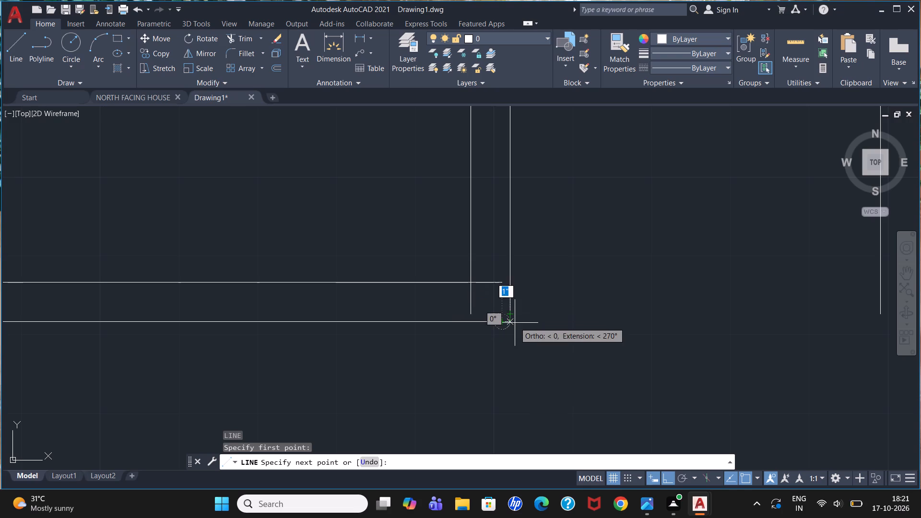
click(513, 325)
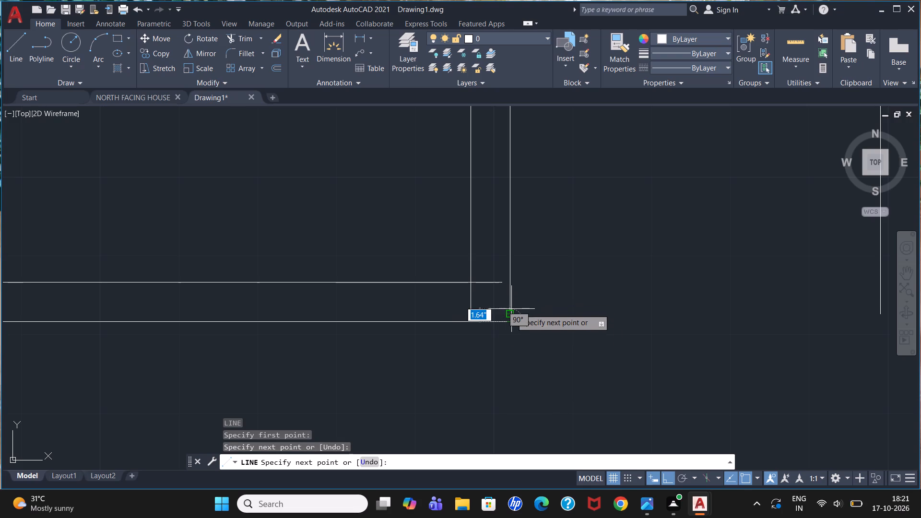
click(511, 309)
key(Escape)
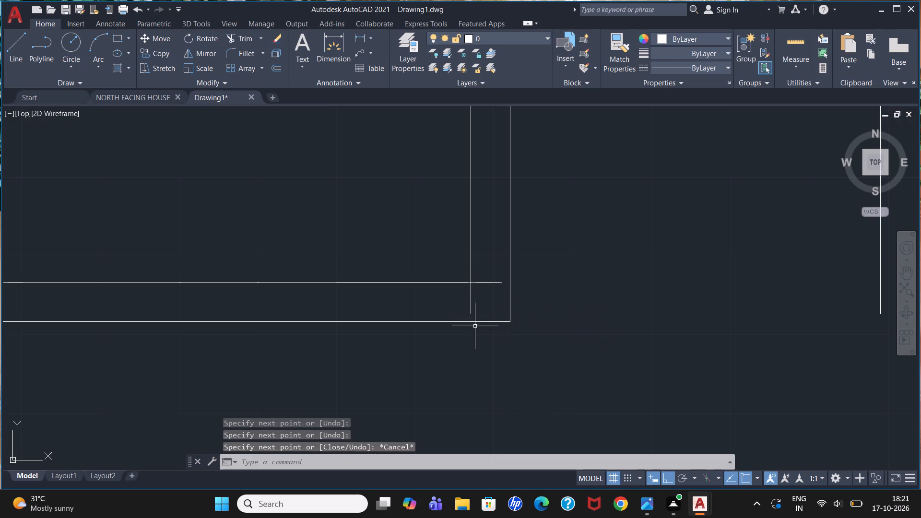
Trim the overlapping inner line ends at the upper-left room's lower corner with the vertical partition.
text(tr)
key(Return)
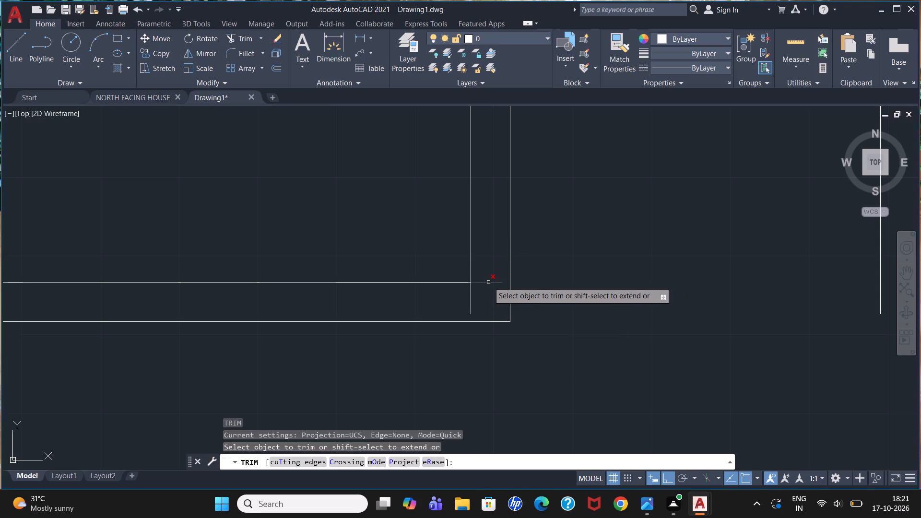
click(488, 282)
click(470, 301)
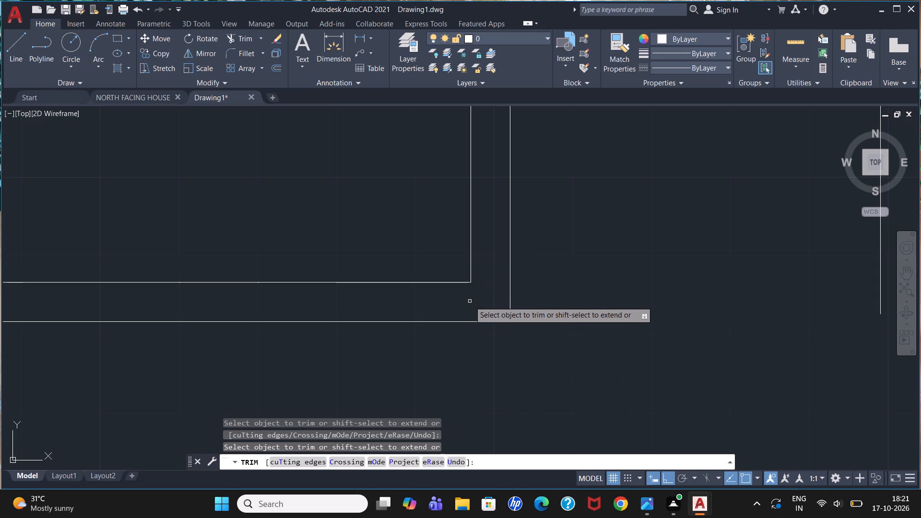
key(Escape)
Draw a line 3' up from the upper-left room's inner lower corner, and continue it across the partition's thickness.
key(l)
key(Return)
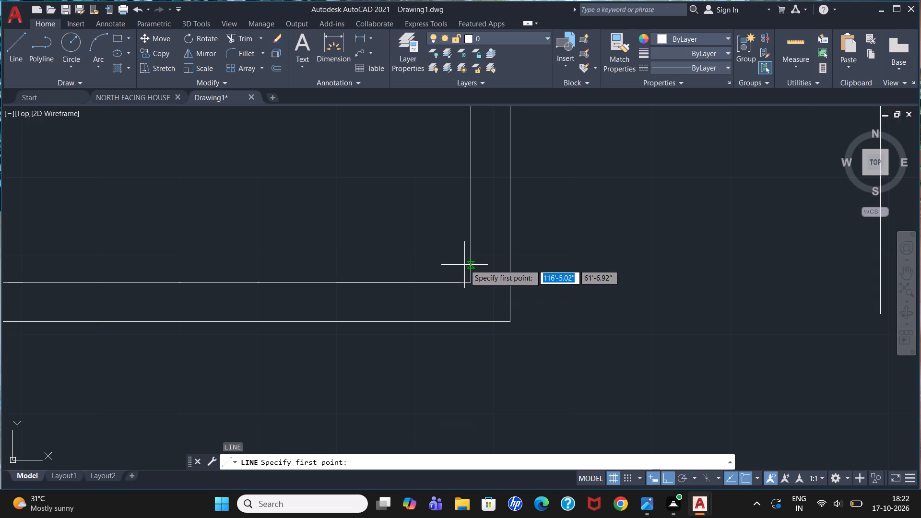
click(468, 278)
text(3')
key(Return)
scroll(478, 193, down, 3)
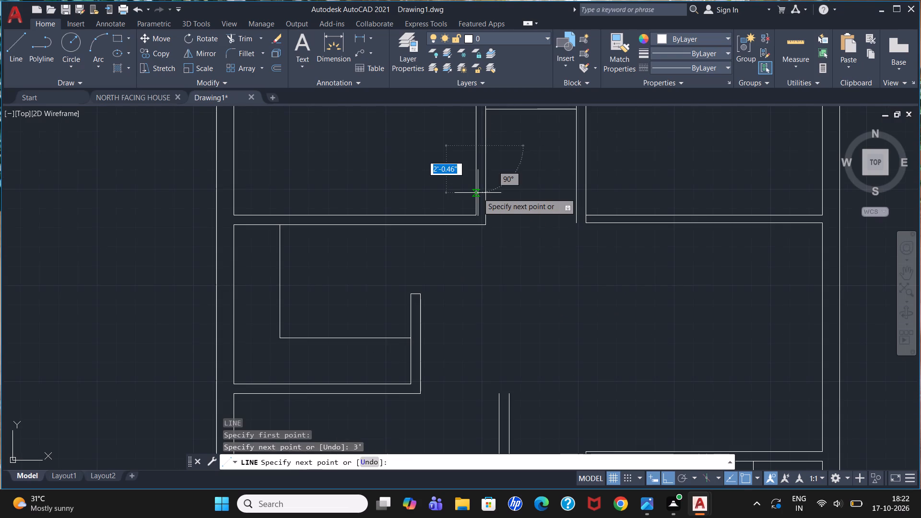
click(488, 146)
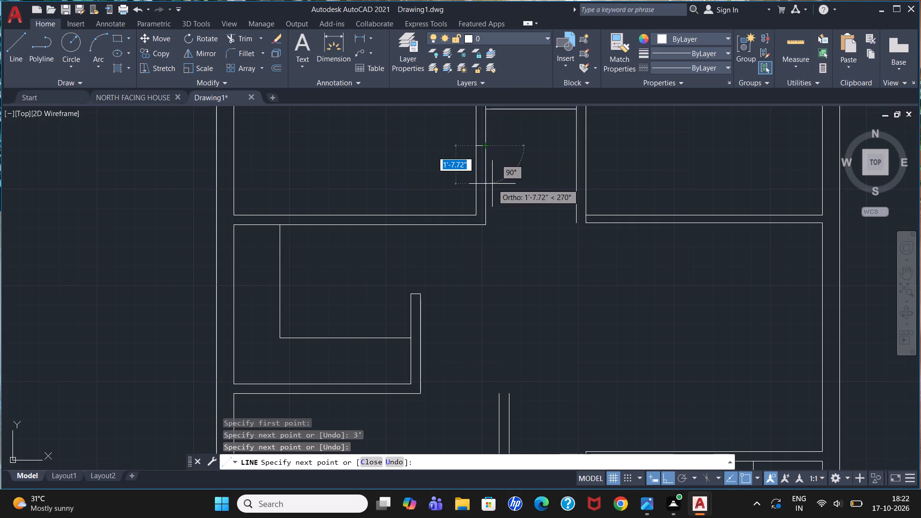
key(Escape)
Trim both partition lines below the jamb line to open the 3' doorway into the upper-left room.
text(tr)
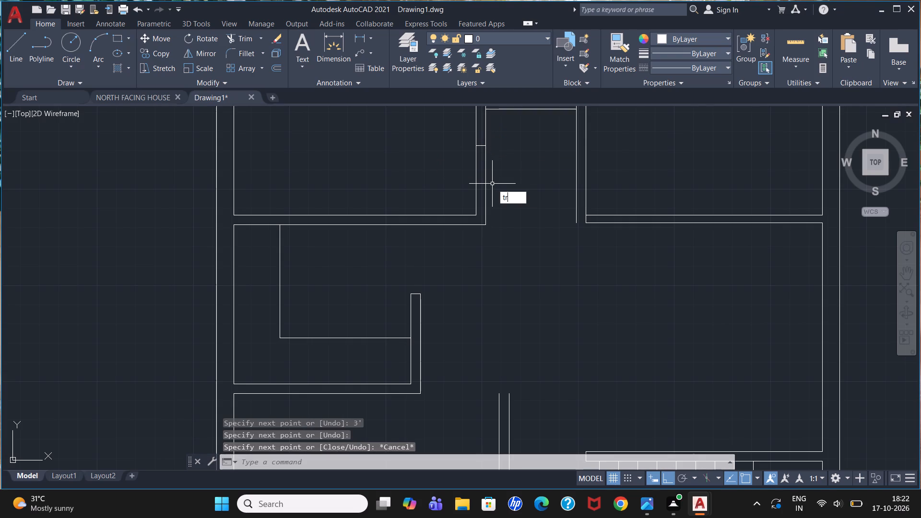
key(Return)
click(455, 169)
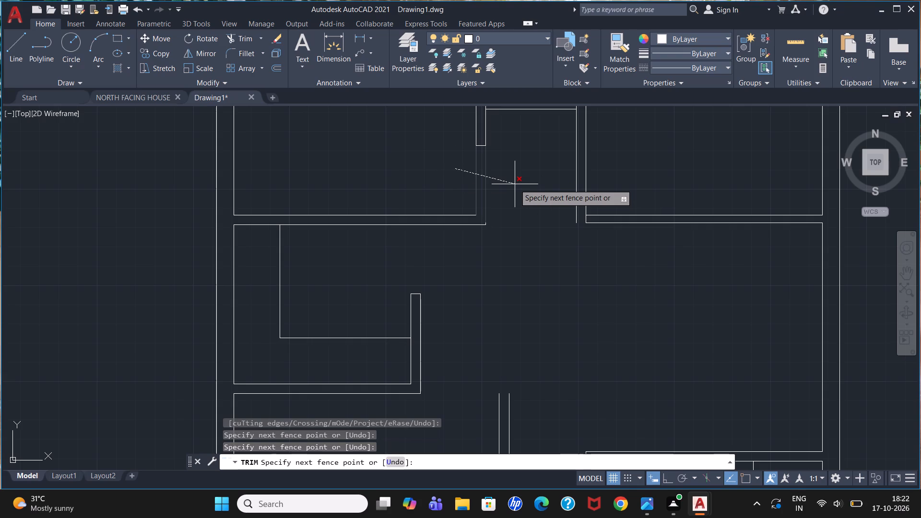
click(515, 184)
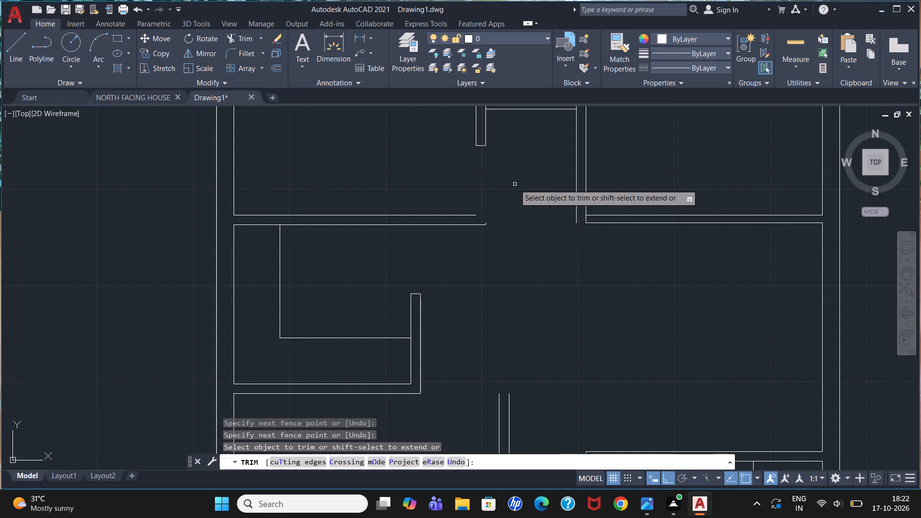
scroll(489, 178, up, 2)
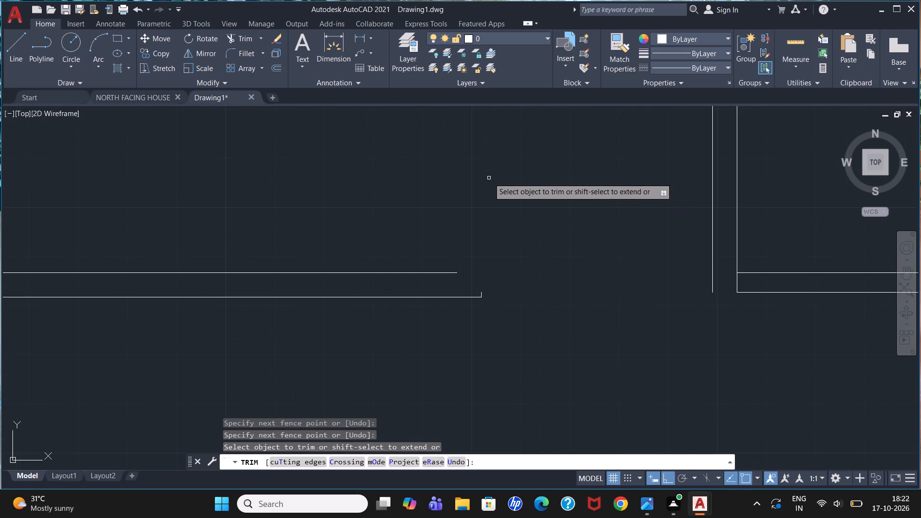
key(Escape)
key(Escape)
key(Escape)
Erase the leftover short vertical stub at the end of the upper-left room's bottom wall.
key(l)
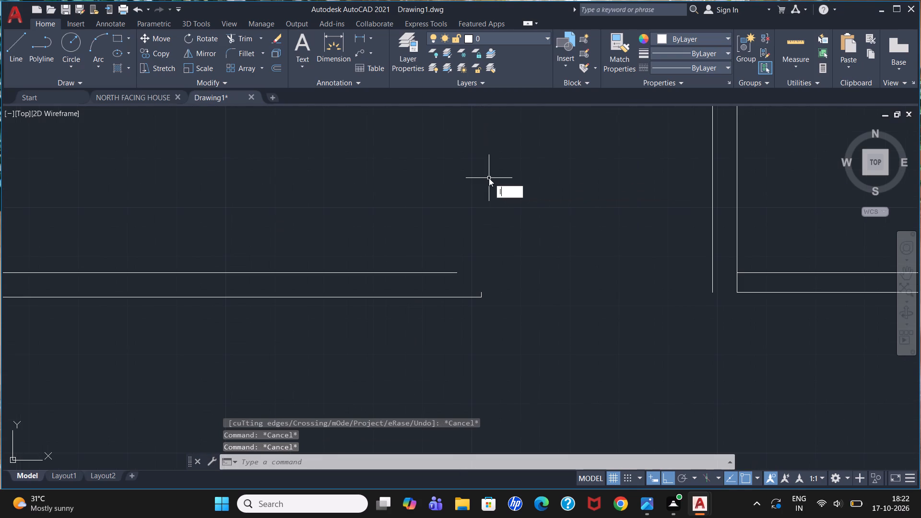
key(Escape)
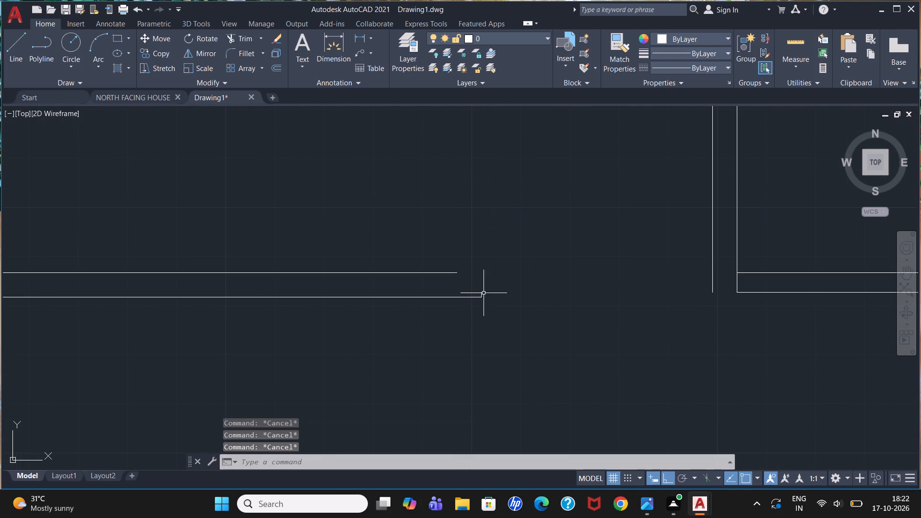
click(481, 292)
key(Delete)
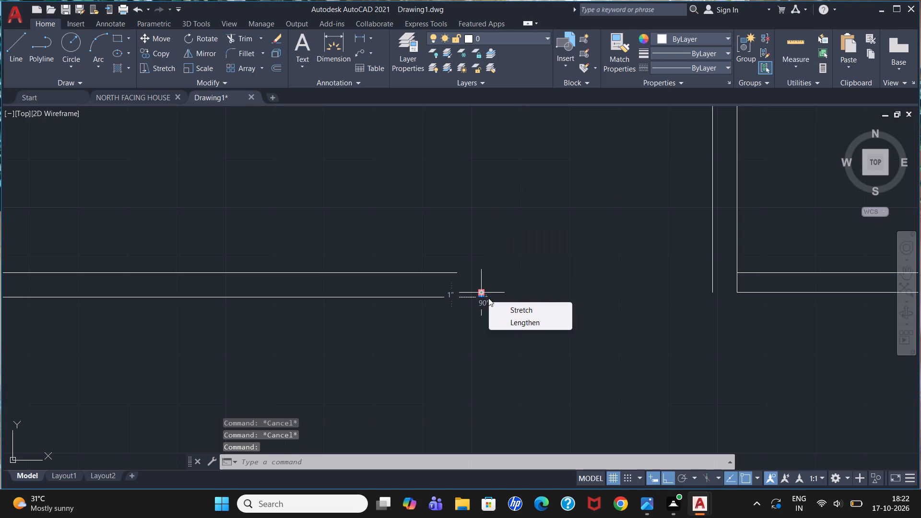
key(l)
key(Escape)
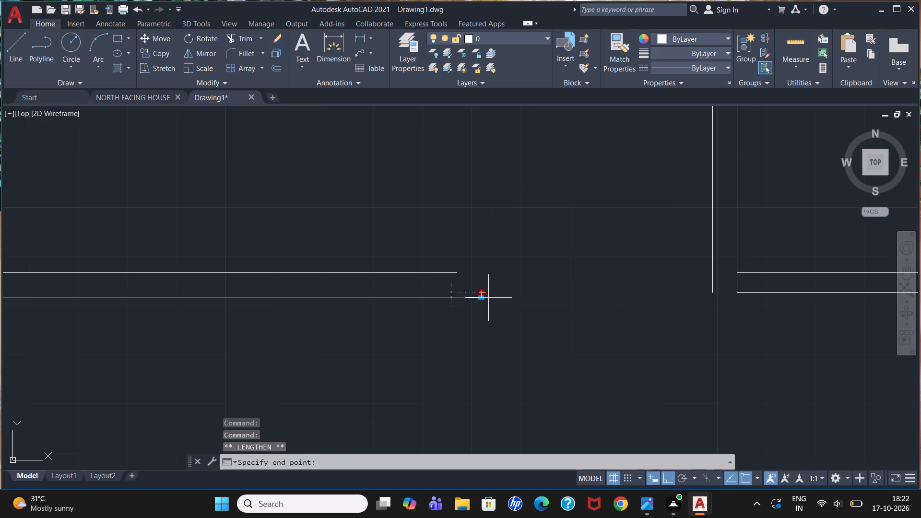
key(Delete)
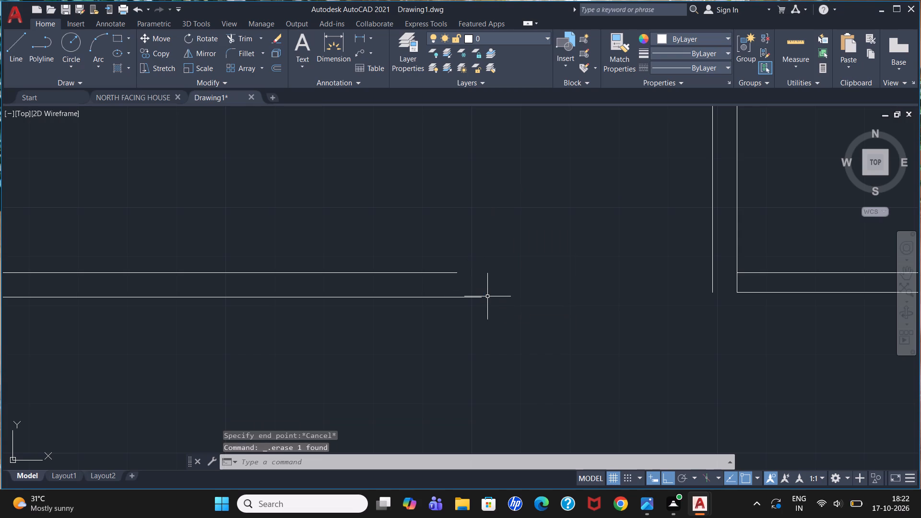
Draw lines capping the open end of the upper-left room's bottom wall and joining its upper line.
key(l)
key(Return)
click(487, 296)
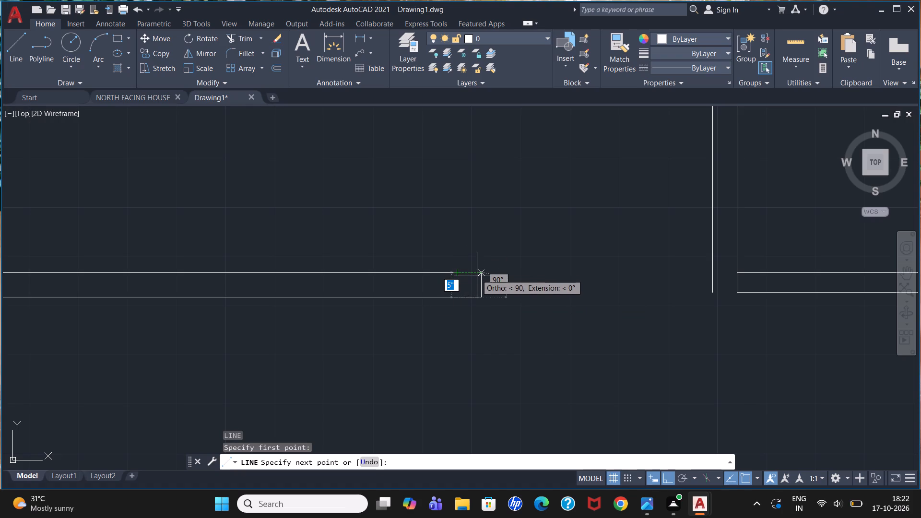
click(482, 271)
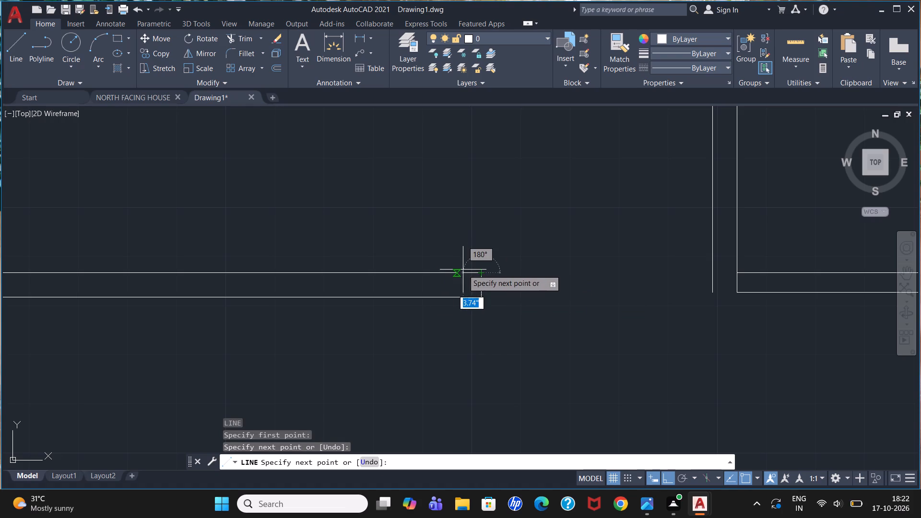
click(461, 274)
key(Escape)
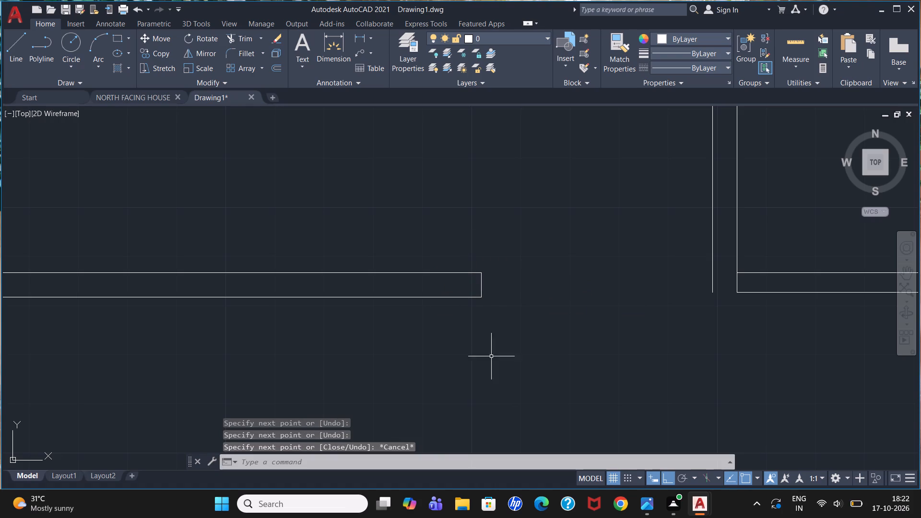
Draw a line 2' along the short cross wall's upper edge from the right partition, and continue it across the wall's thickness.
scroll(455, 283, down, 5)
scroll(469, 253, up, 2)
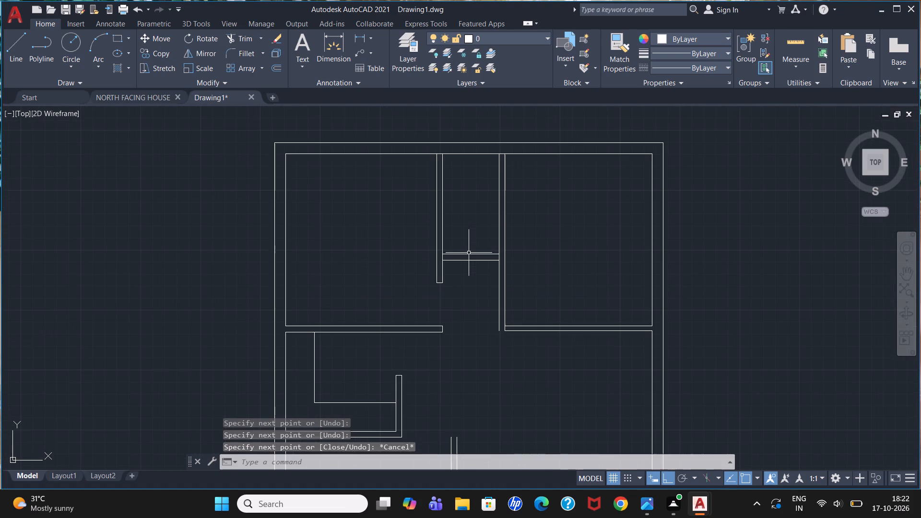
scroll(474, 241, up, 2)
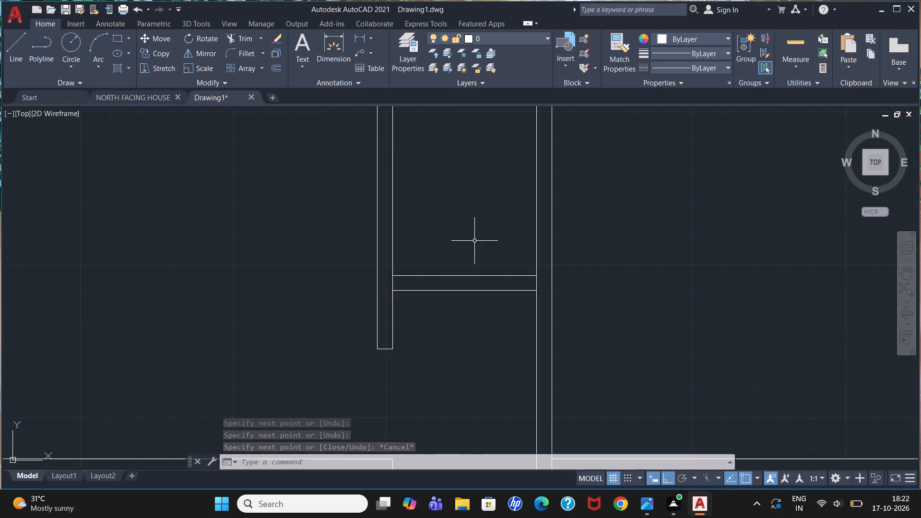
key(l)
key(Return)
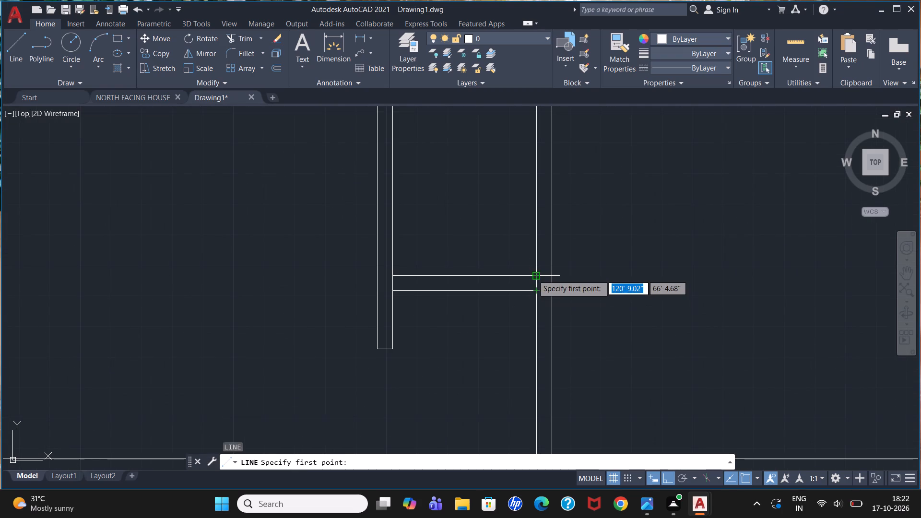
click(533, 275)
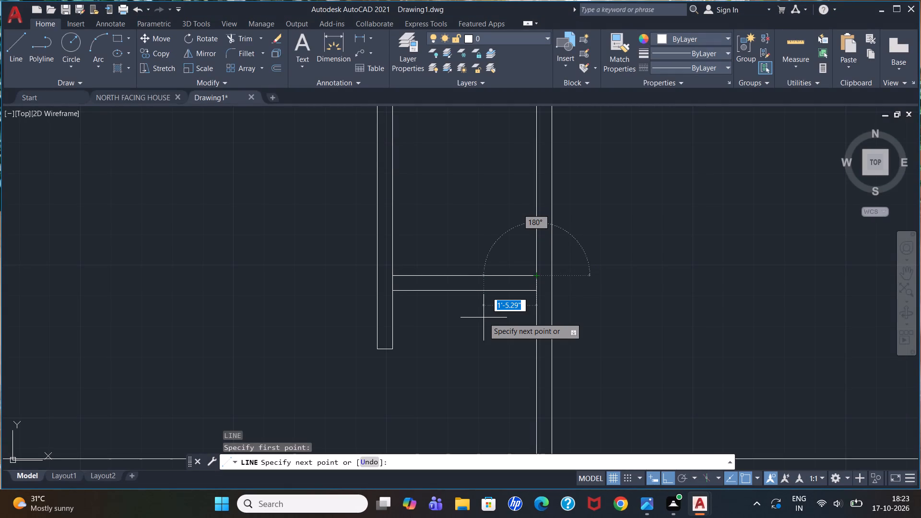
key(2)
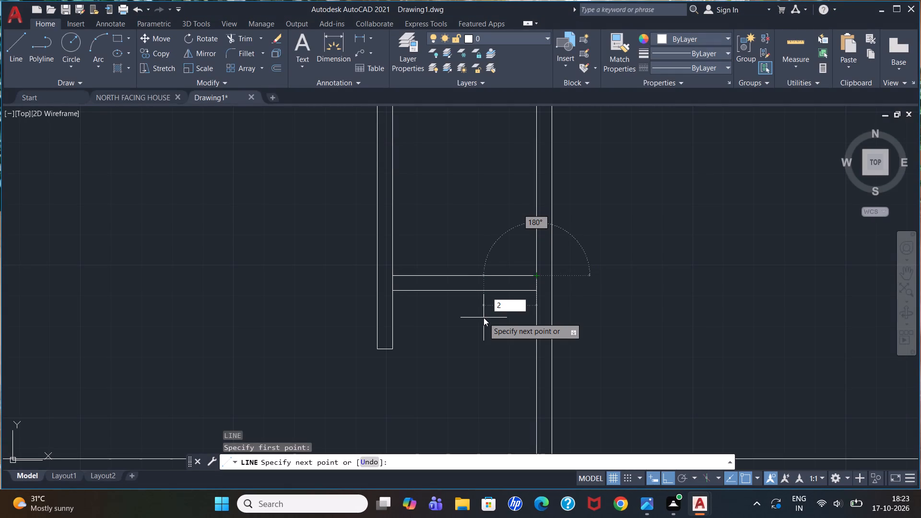
key(apostrophe)
key(Return)
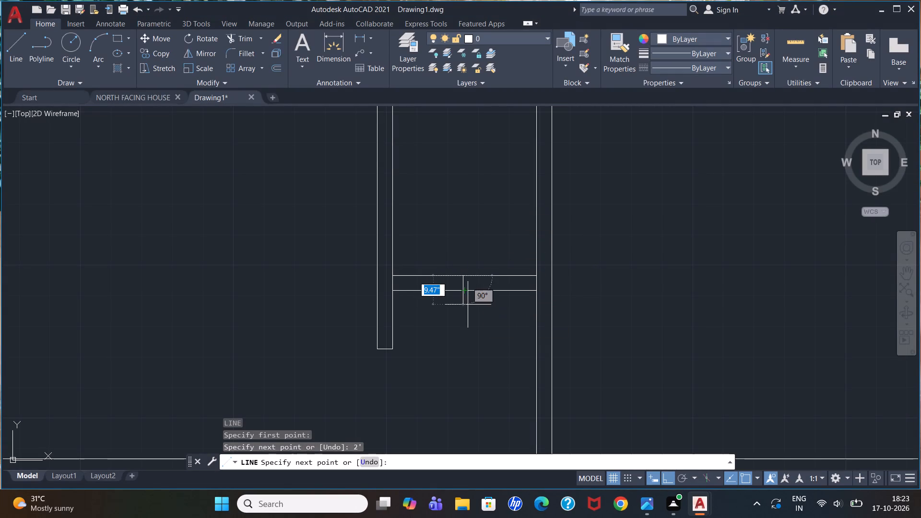
scroll(468, 304, up, 2)
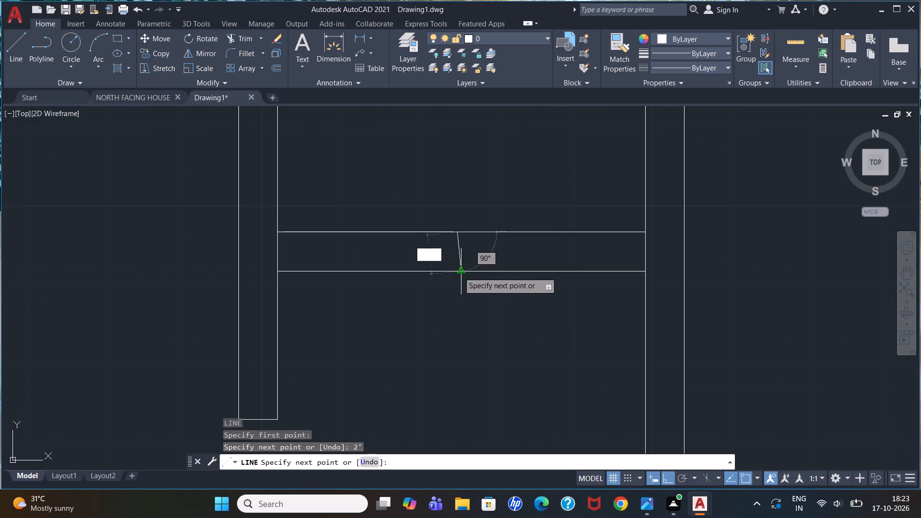
click(458, 272)
key(Escape)
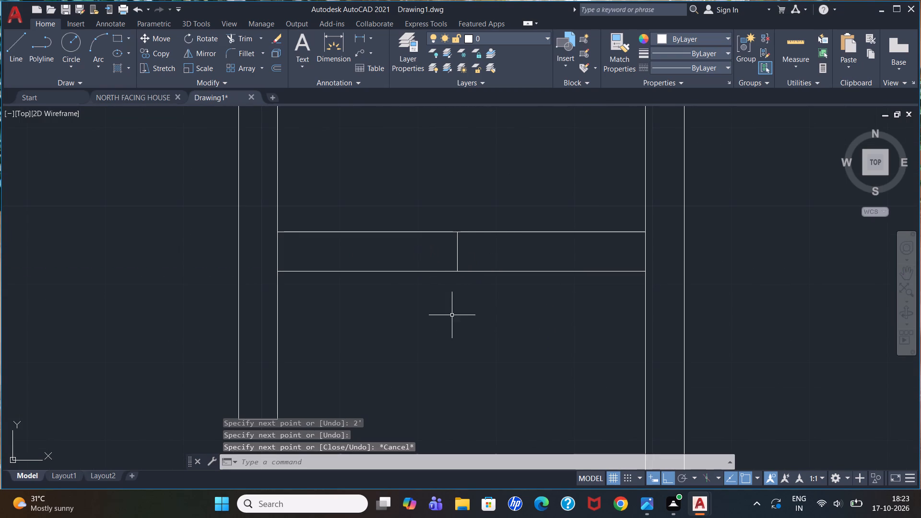
Trim both lines of the short cross wall between the left partition and the jamb line to open a doorway.
text(tr)
key(Return)
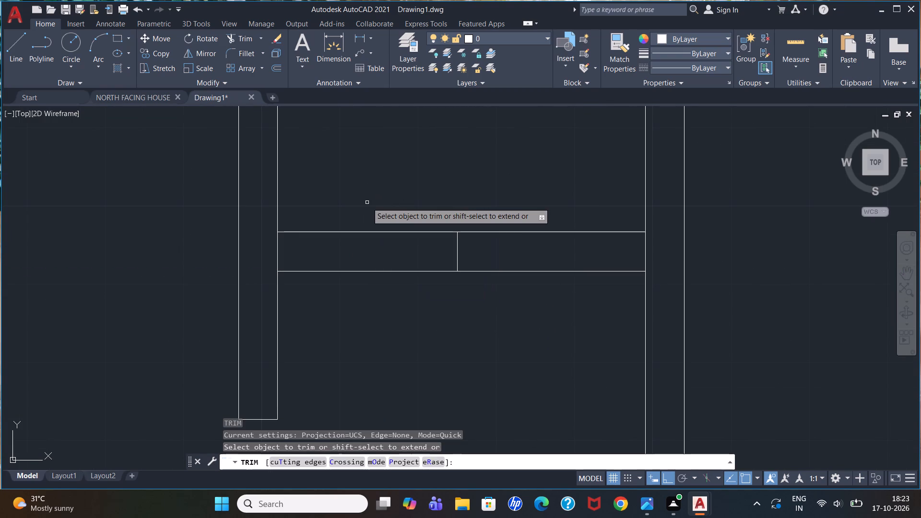
click(386, 195)
click(369, 292)
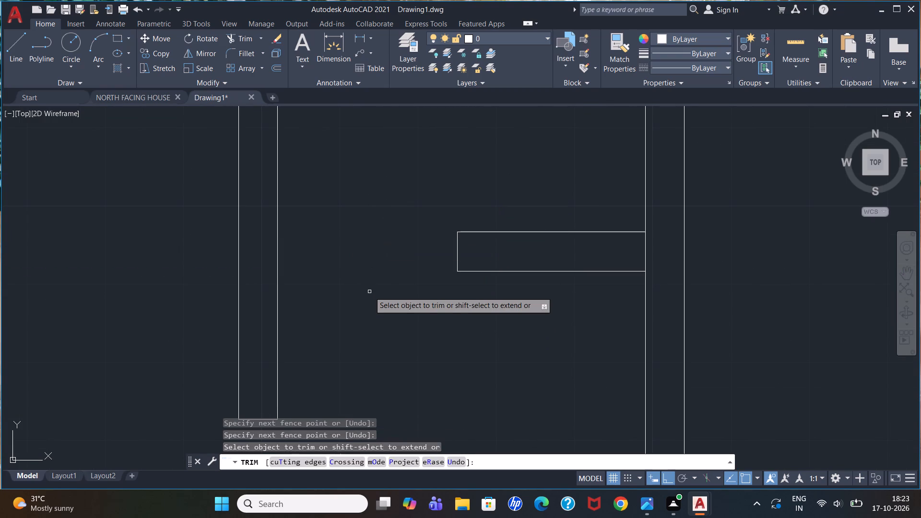
key(Escape)
scroll(372, 292, down, 3)
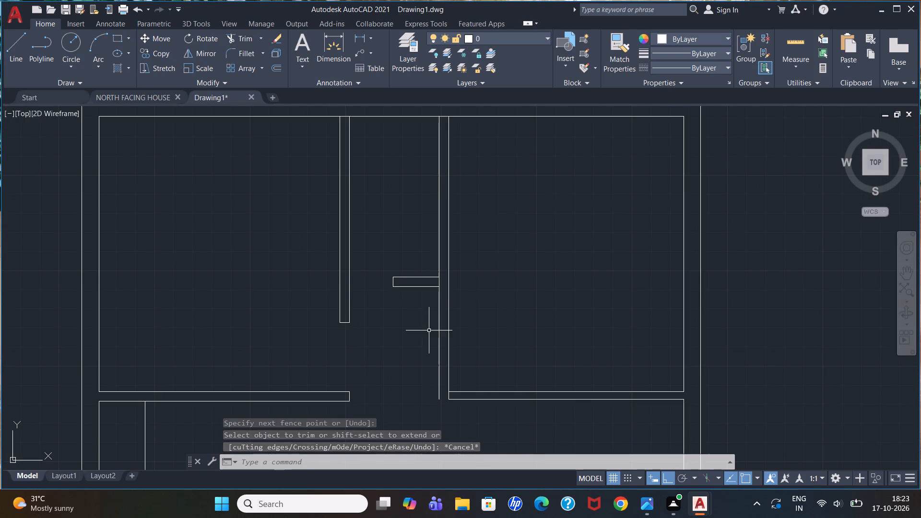
Draw a line 3' from the right partition along the upper-right room's bottom wall, and continue it across the wall's thickness.
scroll(499, 343, down, 2)
scroll(503, 392, up, 4)
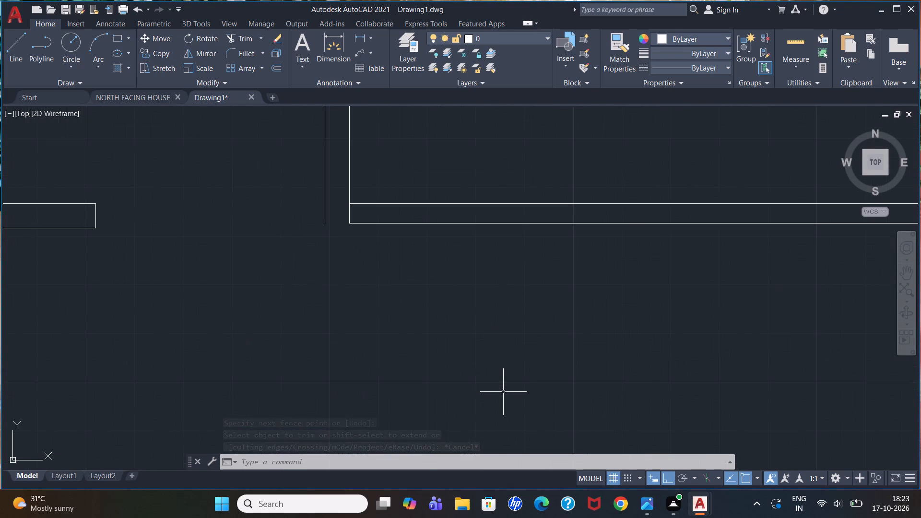
key(l)
key(Return)
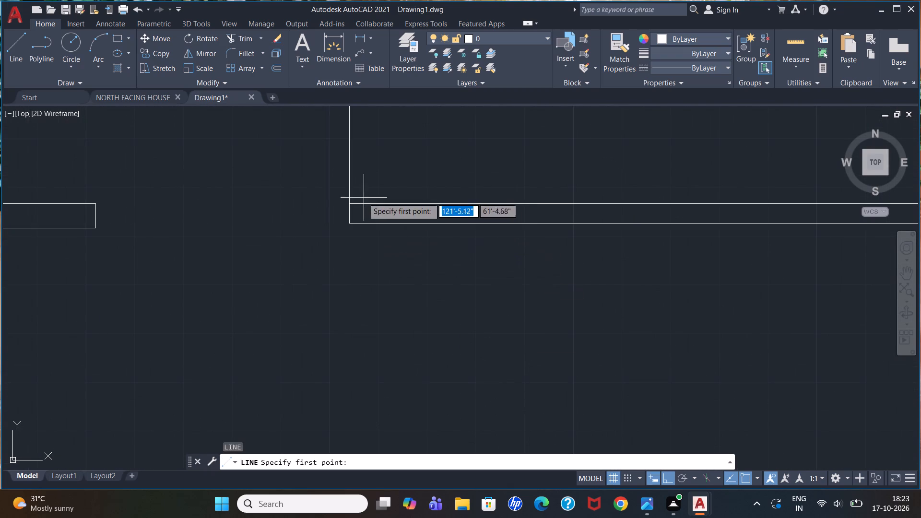
click(351, 199)
text(3')
key(Return)
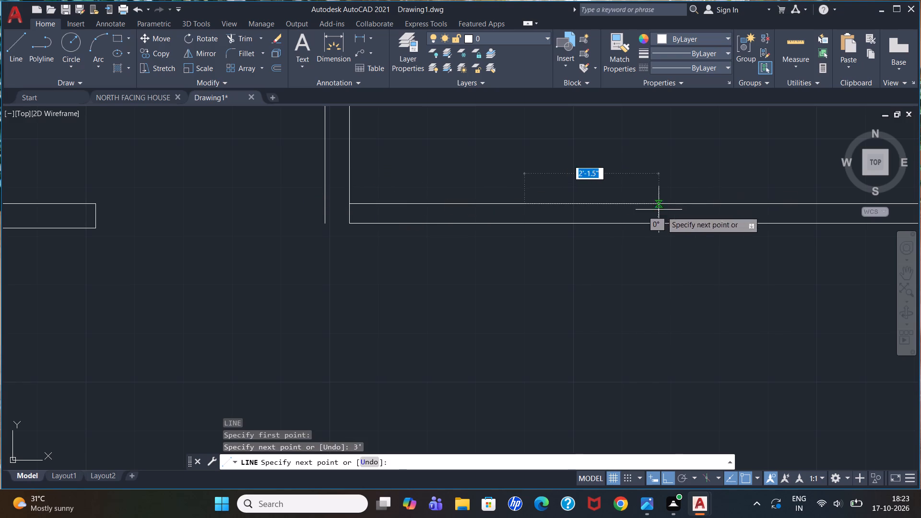
click(528, 224)
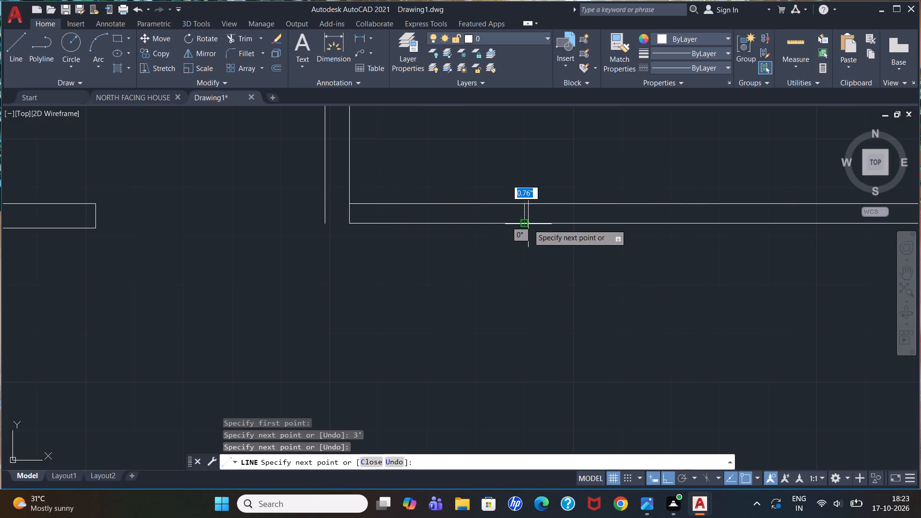
key(Escape)
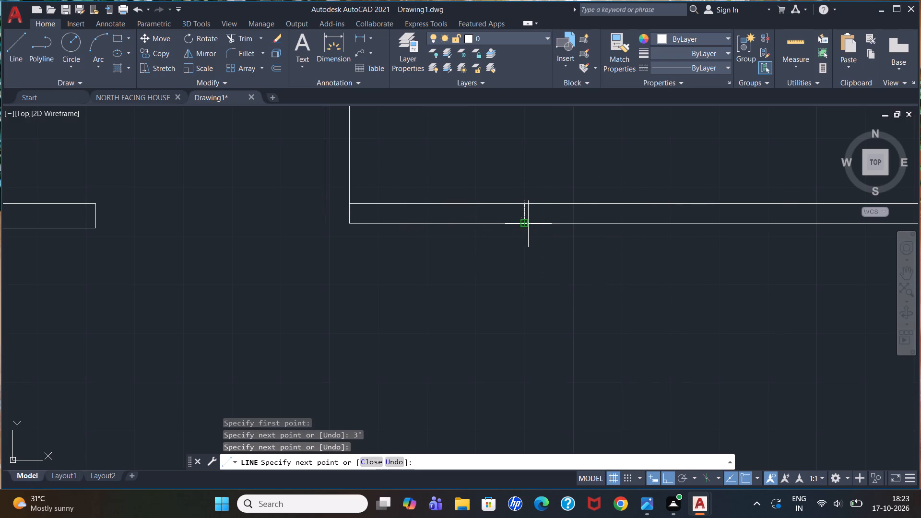
Trim both lines of the upper-right room's bottom wall between the right partition and the jamb line to open a doorway.
key(t)
key(r)
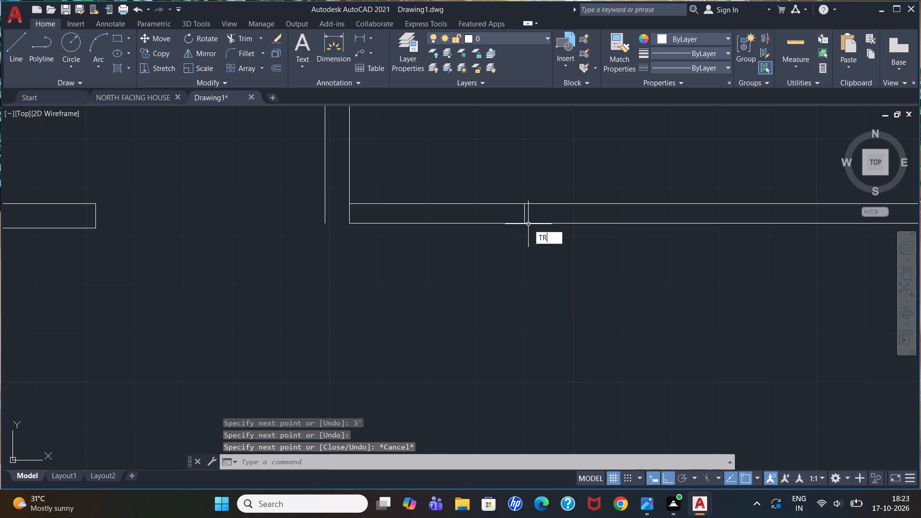
key(Return)
click(453, 176)
click(443, 238)
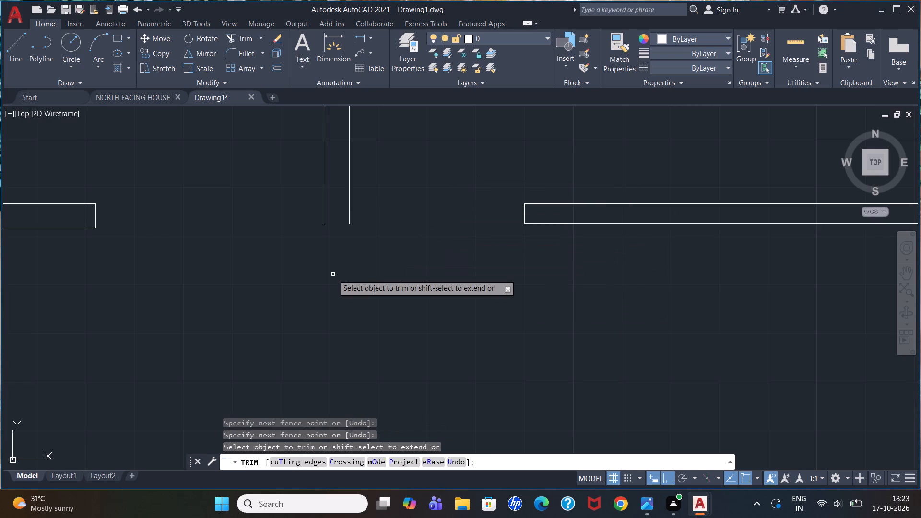
key(Escape)
Draw a line capping the open lower end of the right partition.
key(l)
key(Return)
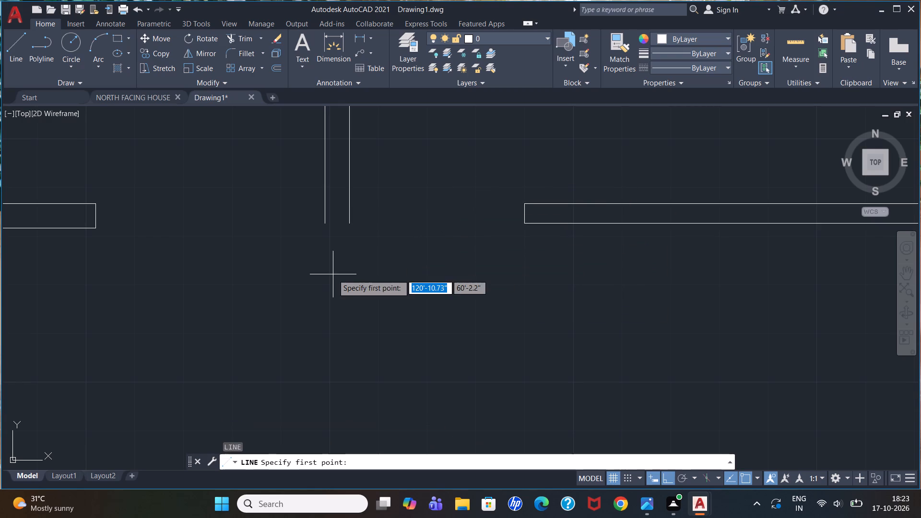
click(323, 223)
click(347, 224)
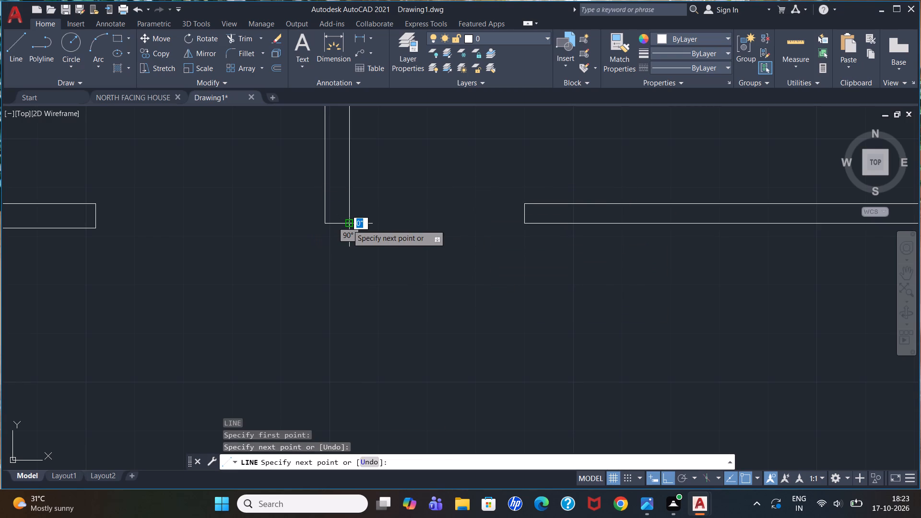
key(Escape)
Trim the top wall's inner line between both partitions' faces, and the right partition's line where the short cross wall meets it.
scroll(408, 193, down, 5)
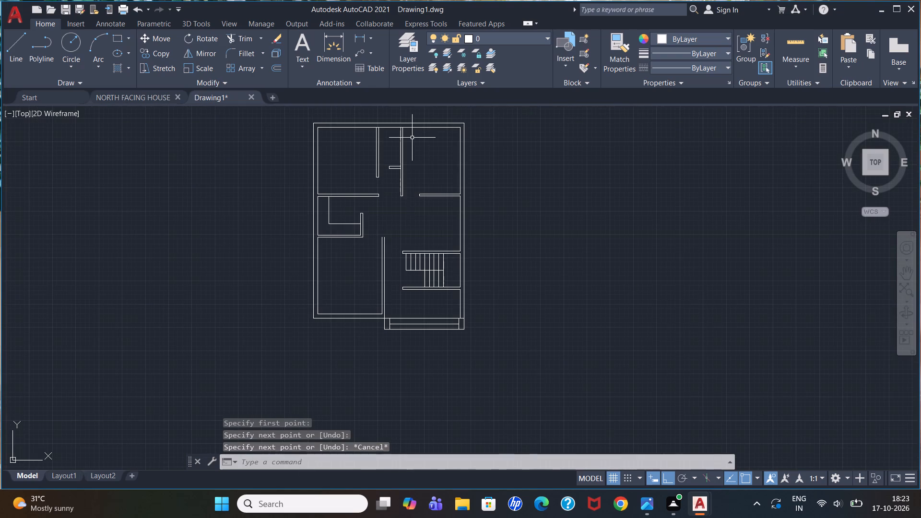
scroll(412, 138, up, 3)
scroll(412, 138, down, 2)
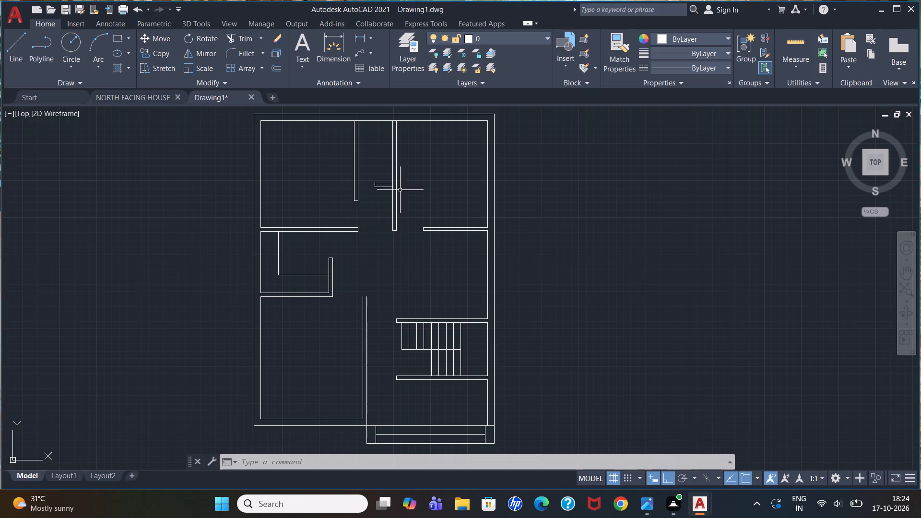
key(t)
key(r)
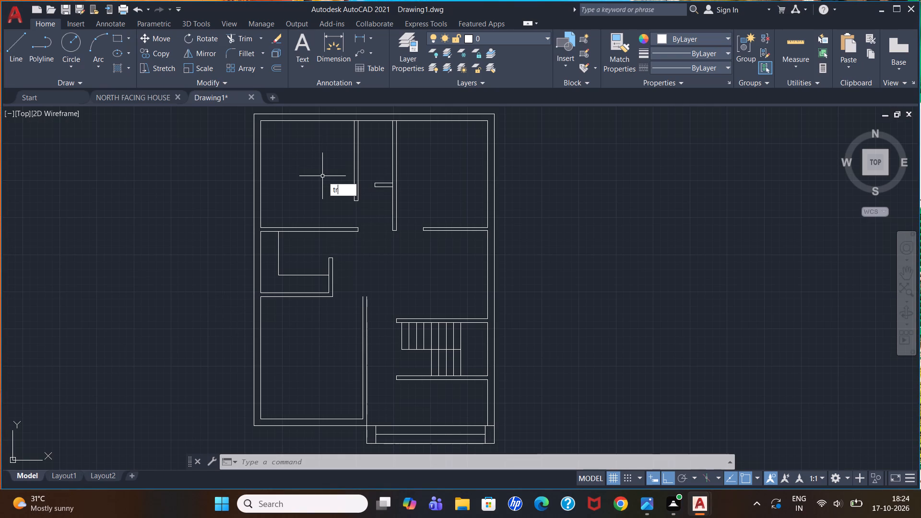
key(Return)
scroll(361, 118, up, 2)
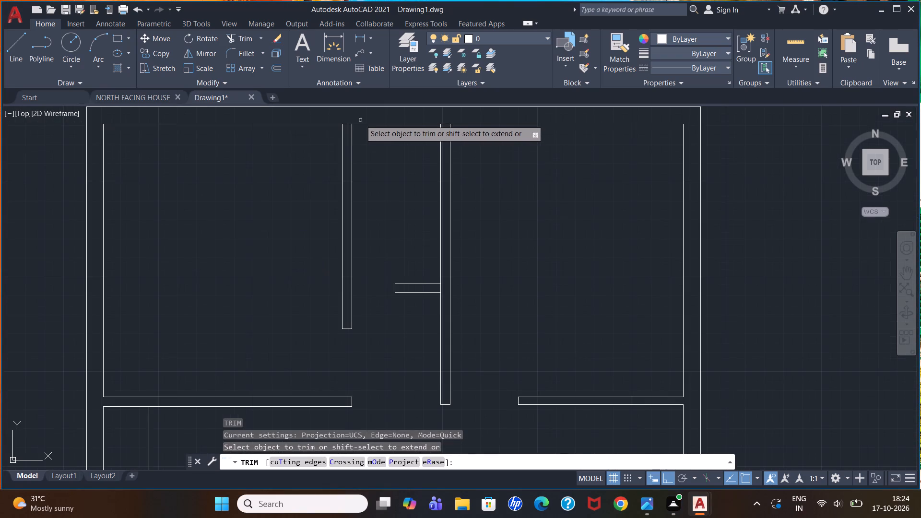
click(348, 124)
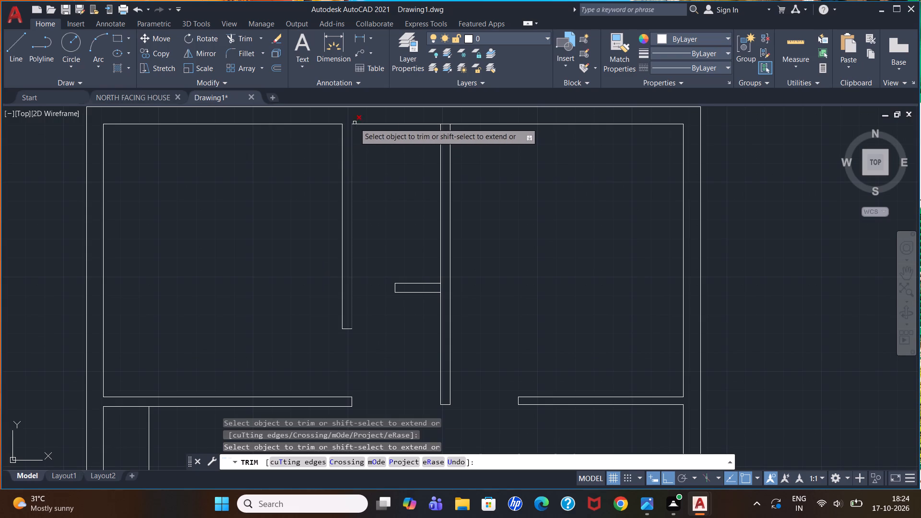
click(446, 124)
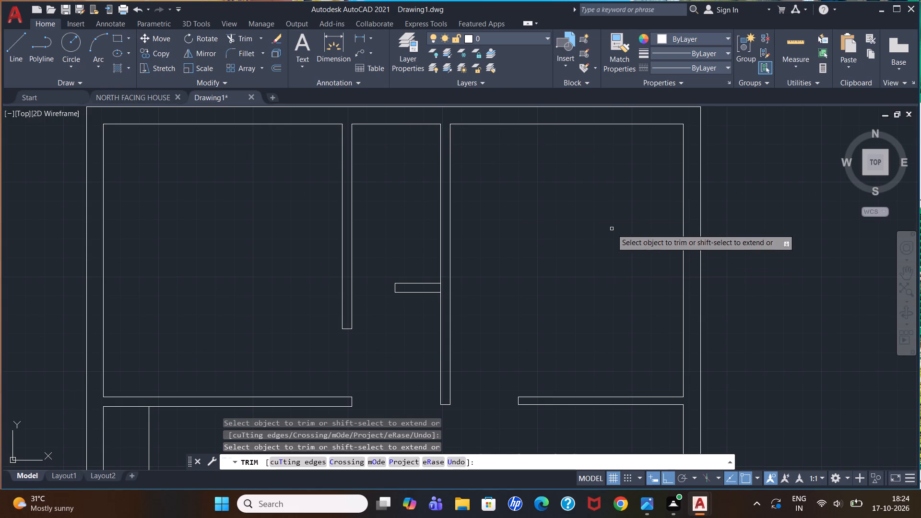
click(440, 290)
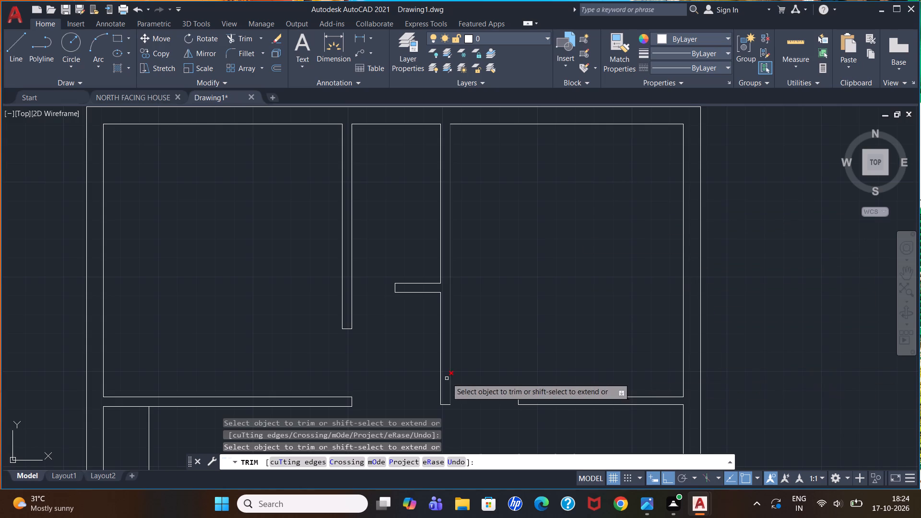
Inspect the rest of the floor plan, including the lower rooms and staircase, for wall junctions that still need trimming.
scroll(342, 283, down, 3)
scroll(379, 330, down, 2)
scroll(380, 361, up, 4)
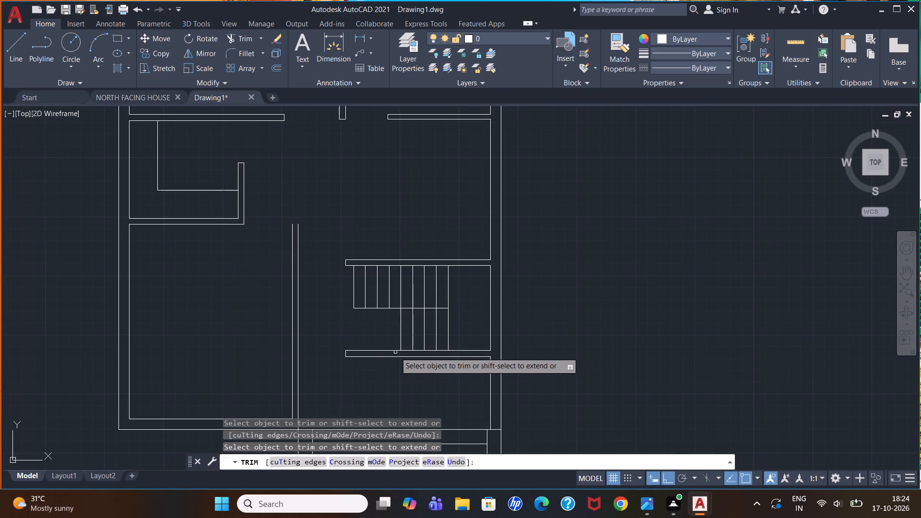
scroll(396, 352, down, 2)
scroll(391, 379, up, 2)
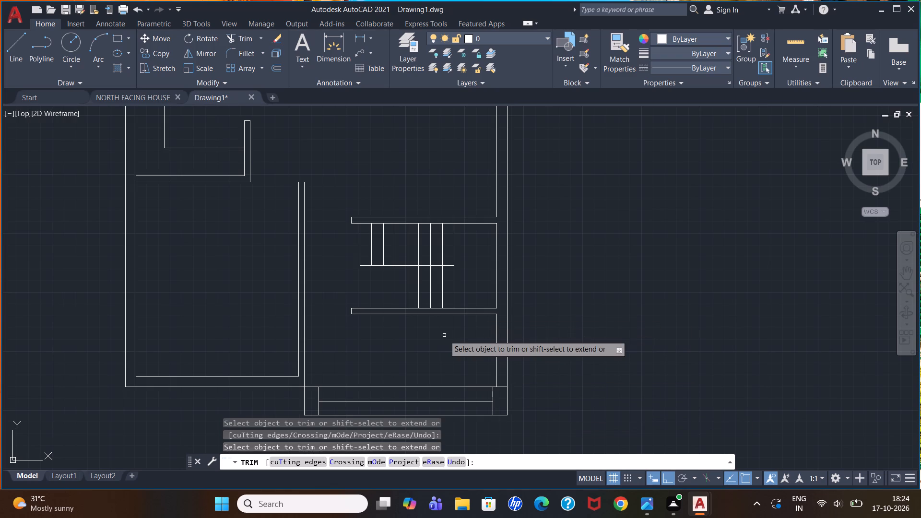
scroll(442, 336, down, 2)
scroll(457, 235, up, 2)
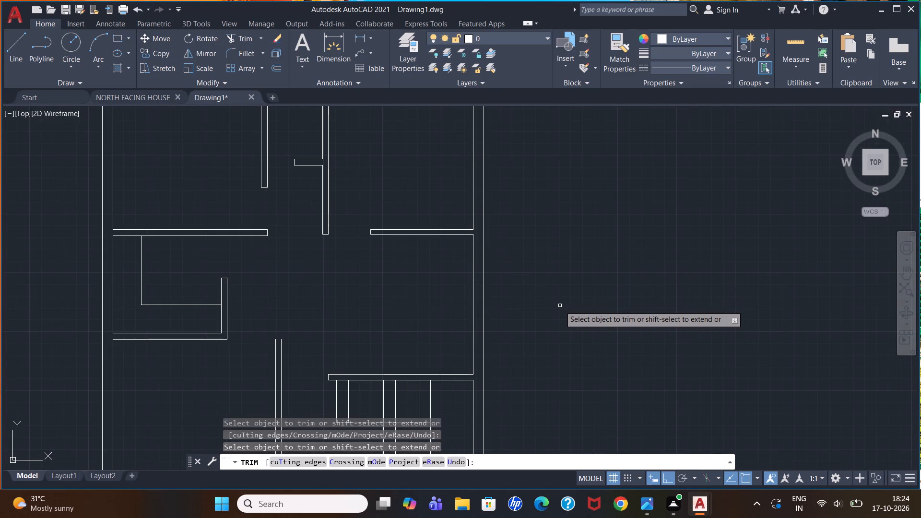
key(Escape)
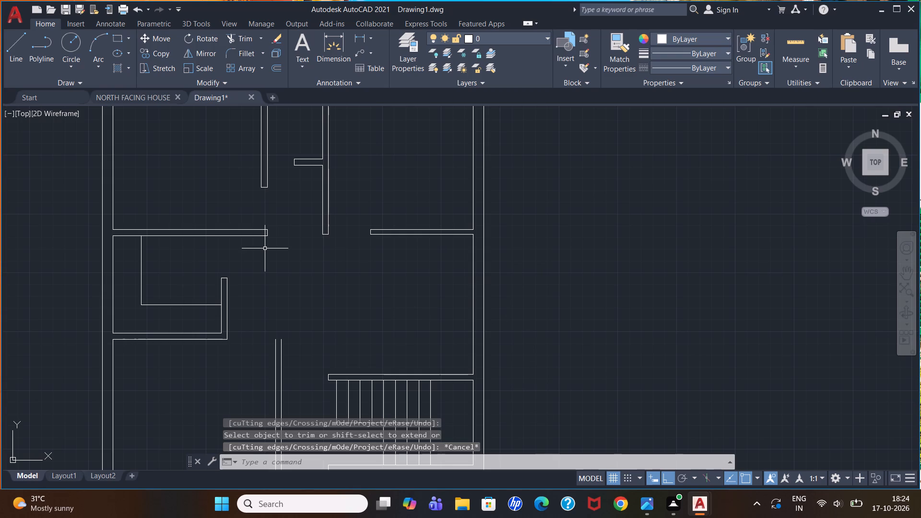
scroll(117, 227, down, 1)
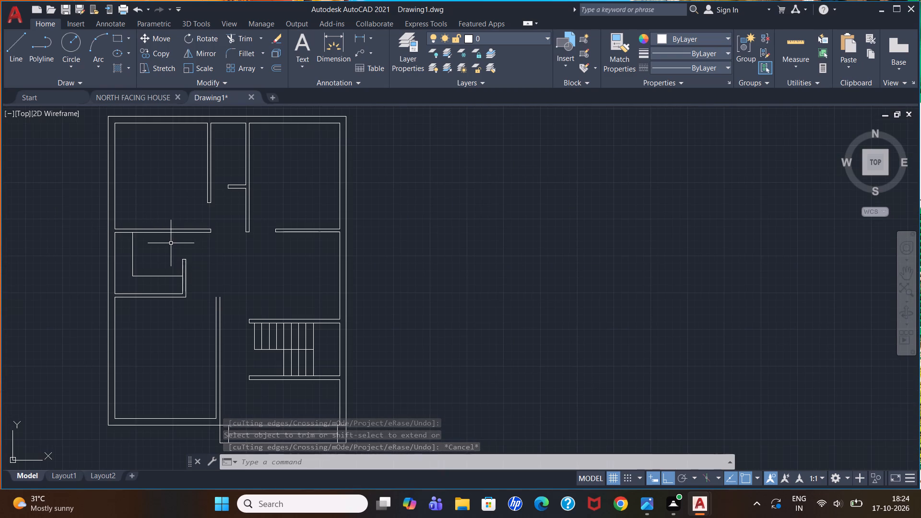
scroll(196, 269, down, 1)
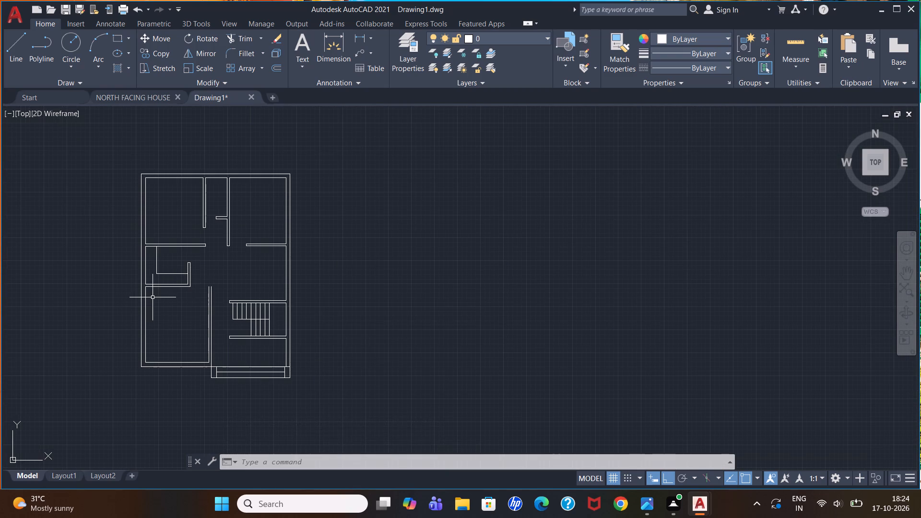
scroll(152, 297, up, 2)
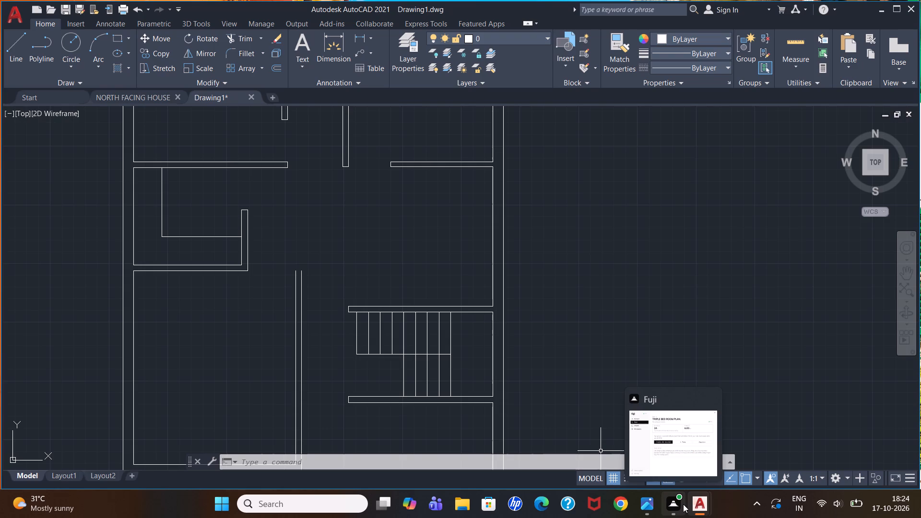
scroll(267, 252, down, 2)
scroll(285, 197, up, 1)
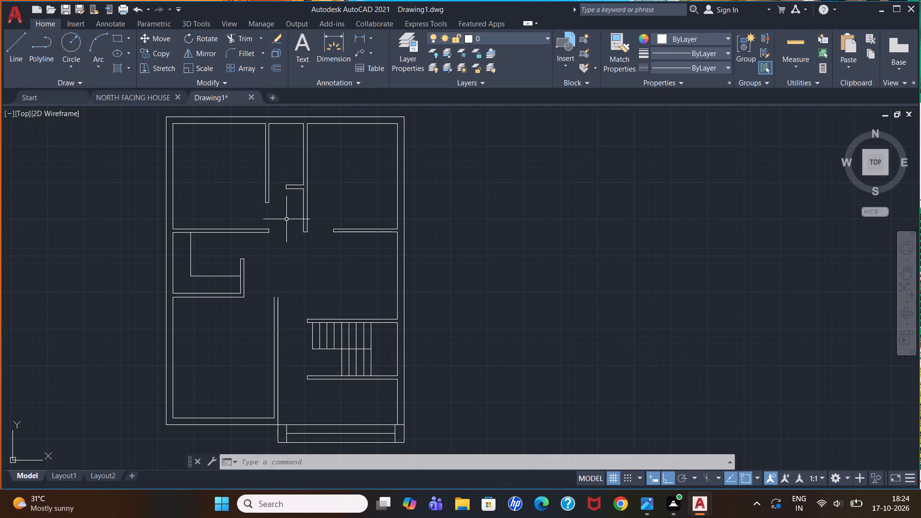
Draw a circle with a radius of about 1'-7" in the empty space east of the floor plan.
click(75, 44)
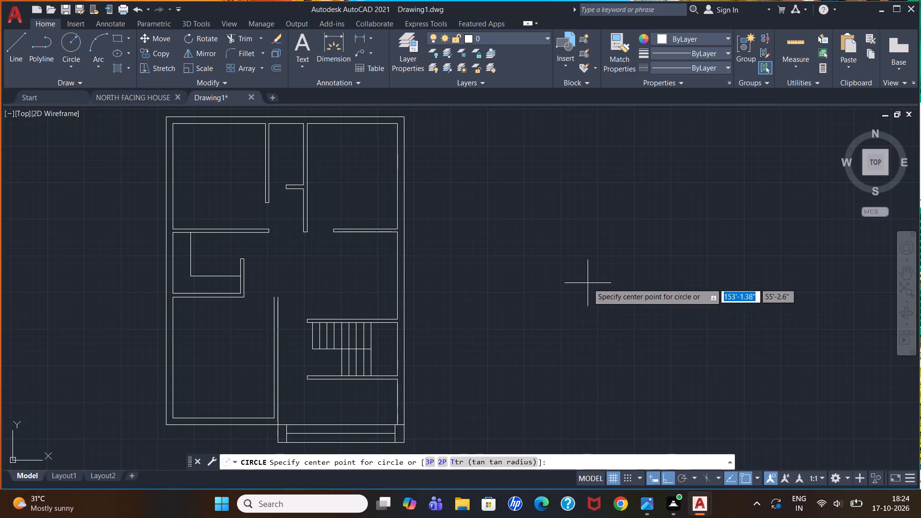
click(548, 250)
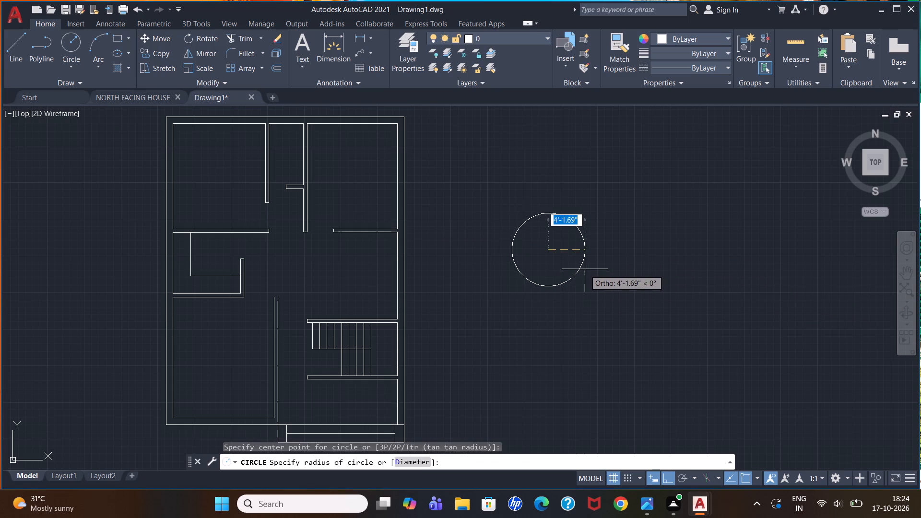
click(562, 252)
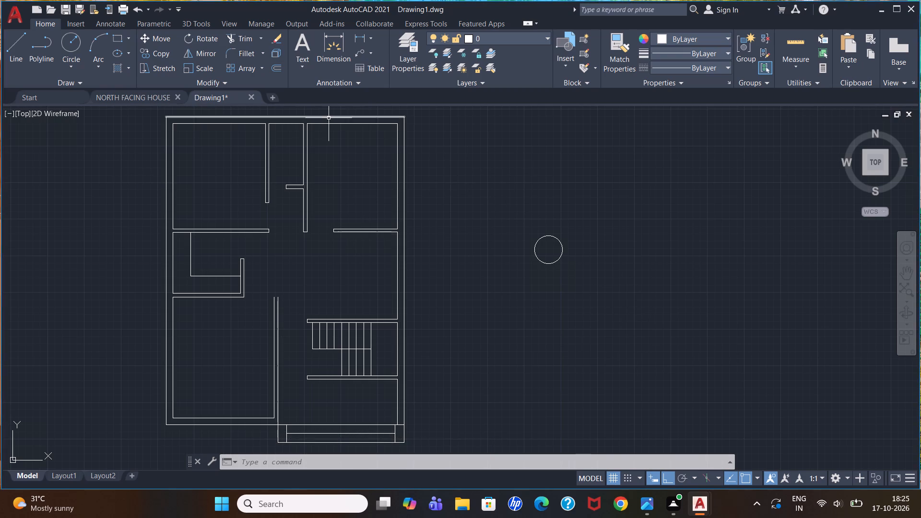
Draw a 2' by 2' square from lines in the empty space above the circle, outside the floor plan.
key(l)
key(Return)
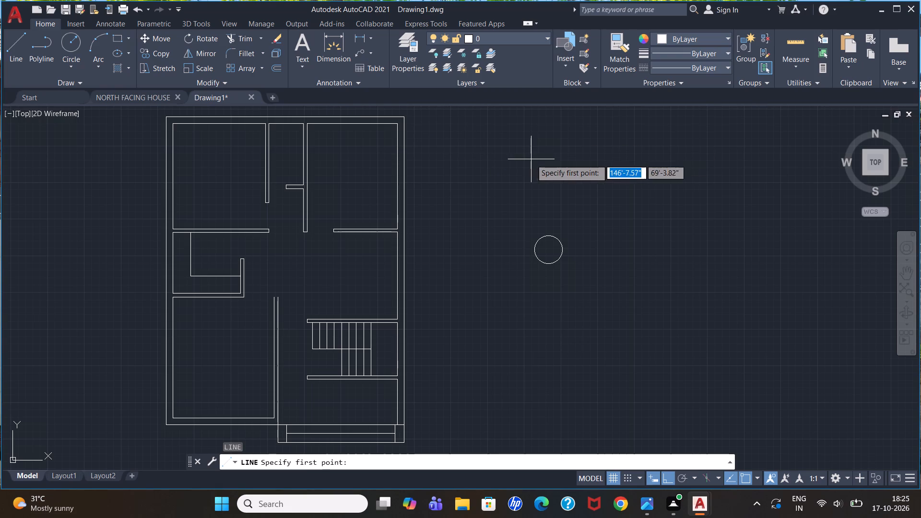
click(531, 159)
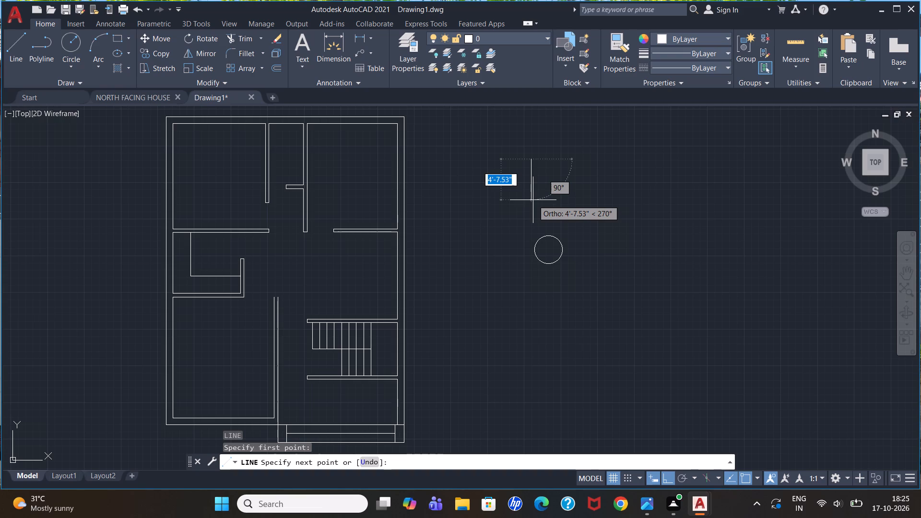
key(2)
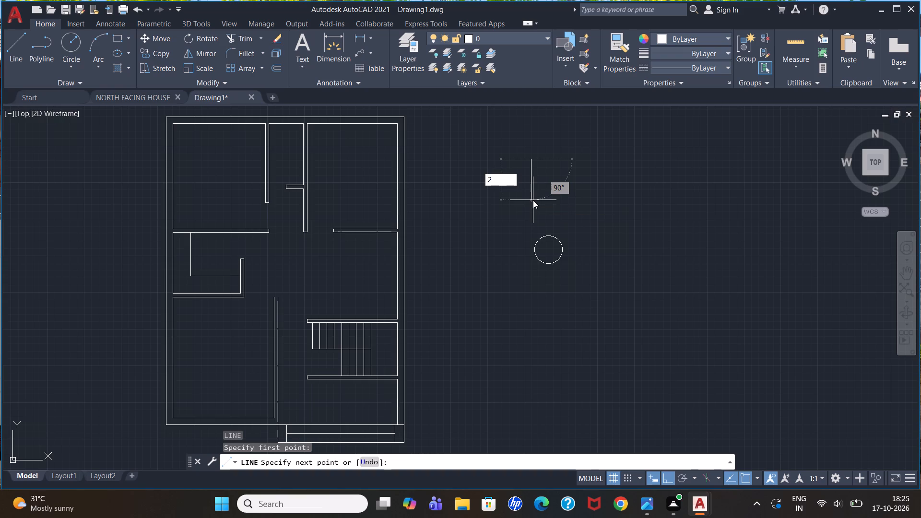
key(apostrophe)
key(Return)
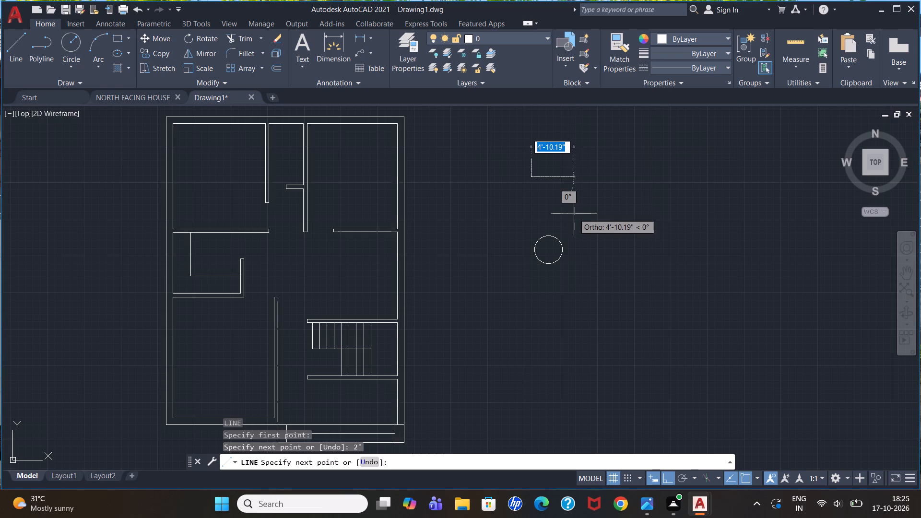
text(2')
key(Return)
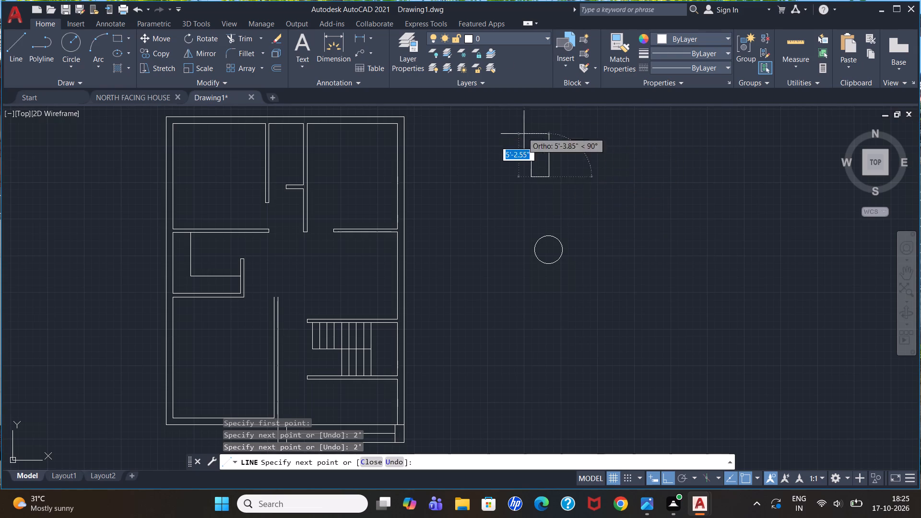
text(2')
key(Return)
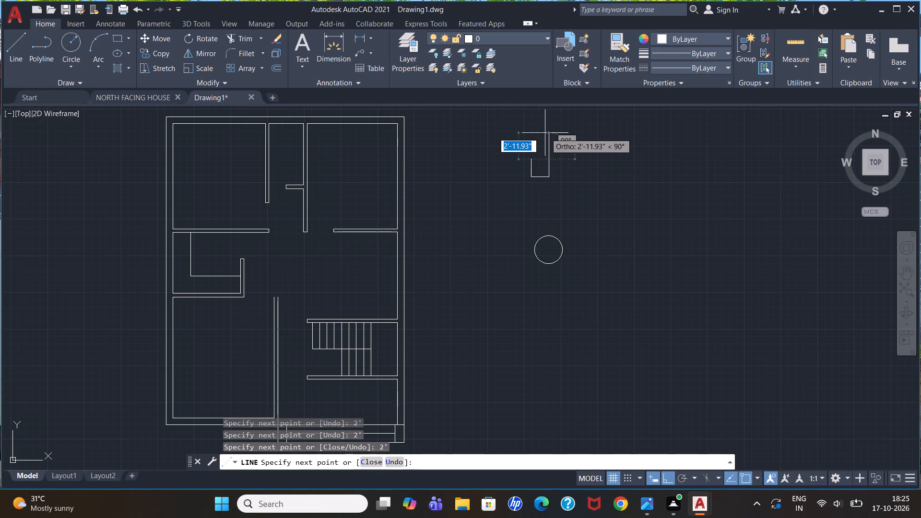
click(532, 162)
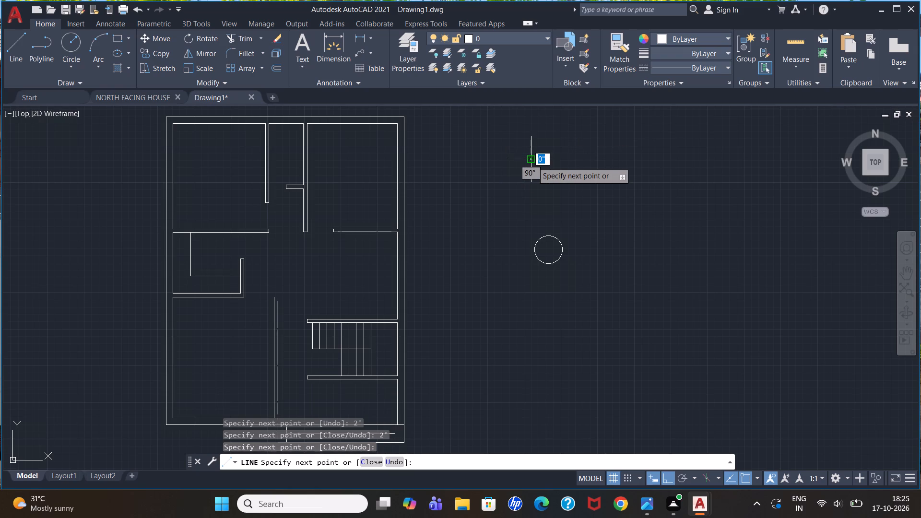
key(Escape)
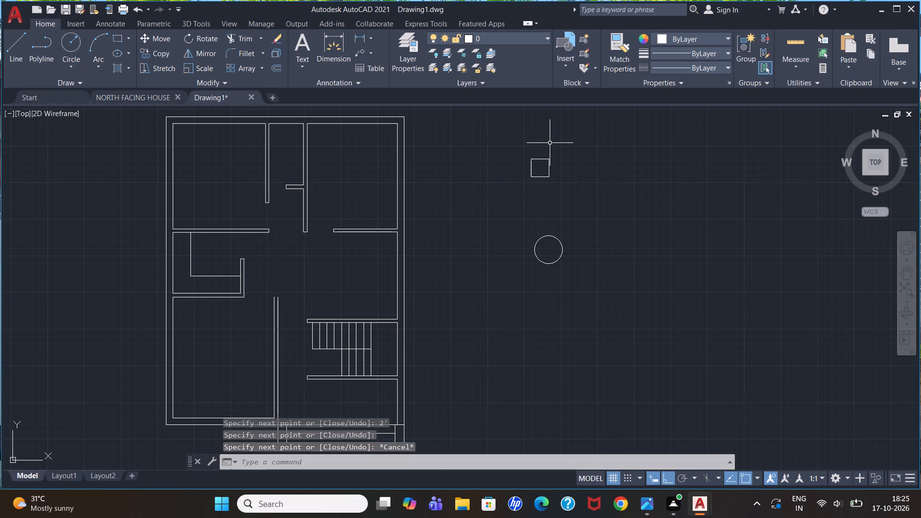
Draw a three-point arc through the square's two upper corners, ending about 3'-9" below the upper-right corner.
scroll(550, 142, up, 2)
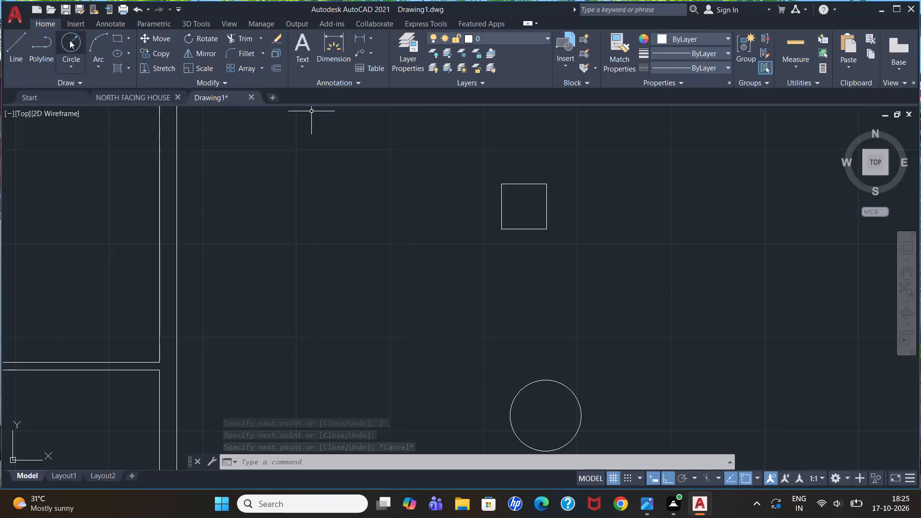
click(97, 36)
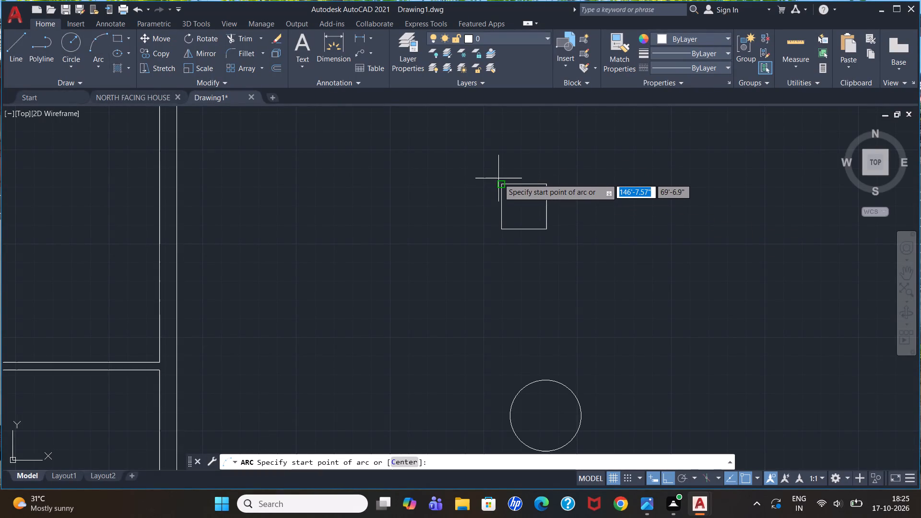
click(503, 184)
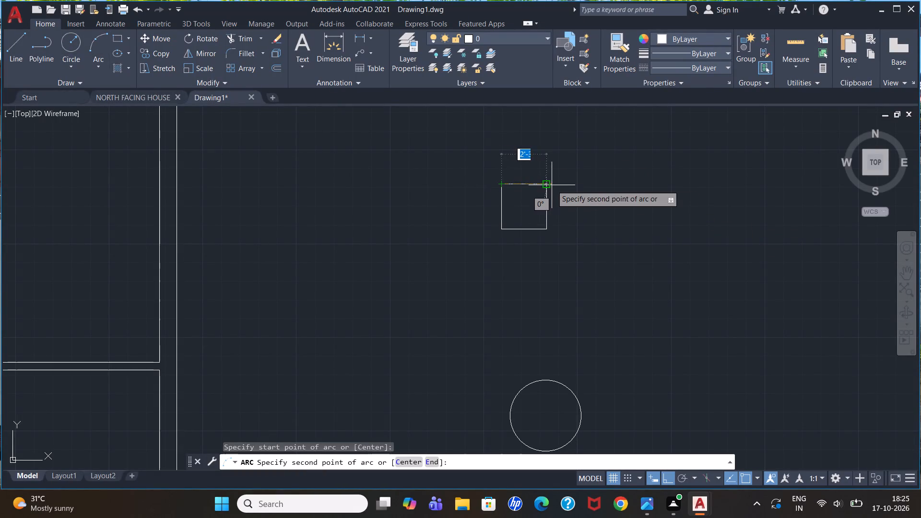
click(552, 183)
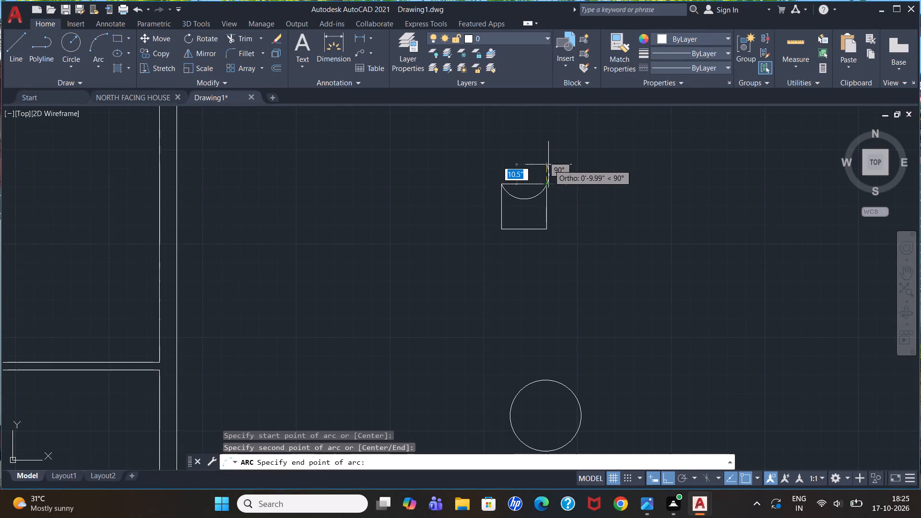
click(507, 269)
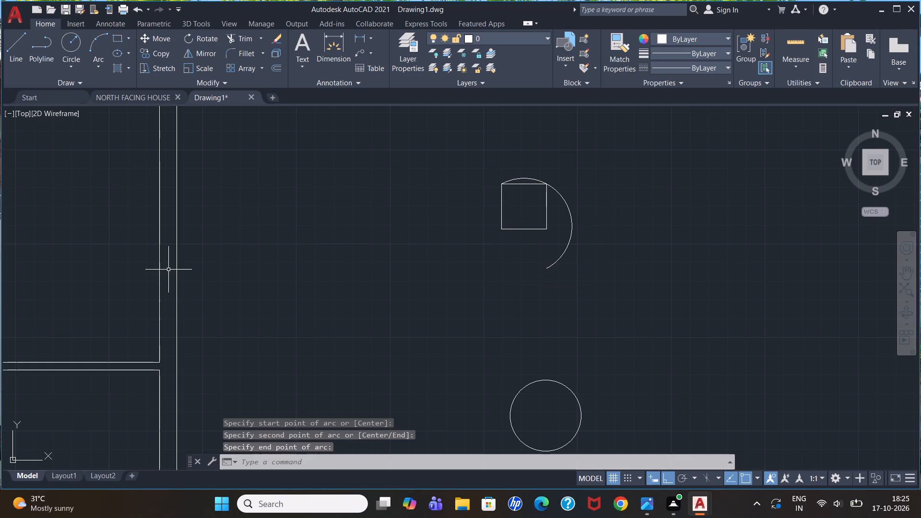
Trim the arc beyond the square's upper-right corner and remove the square's straight top edge beneath the arc.
text(ttr)
key(Return)
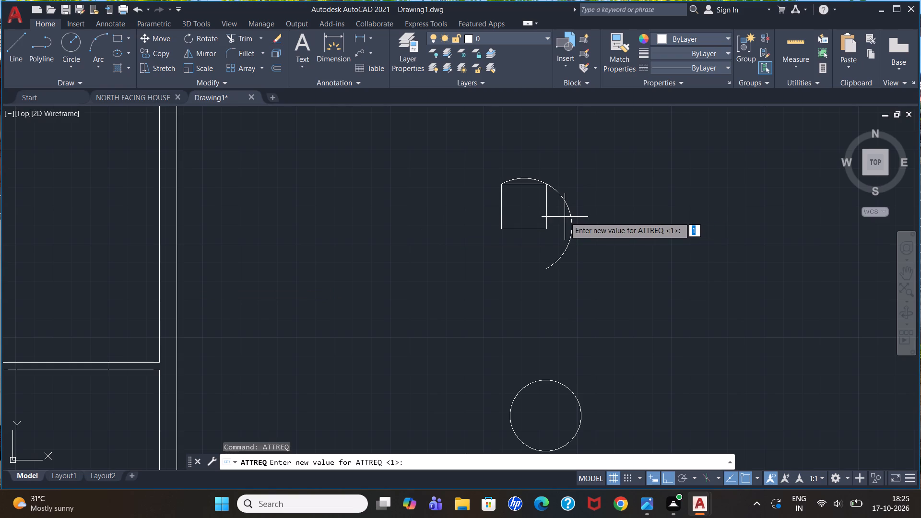
key(Escape)
key(Escape)
key(Escape)
text(tr)
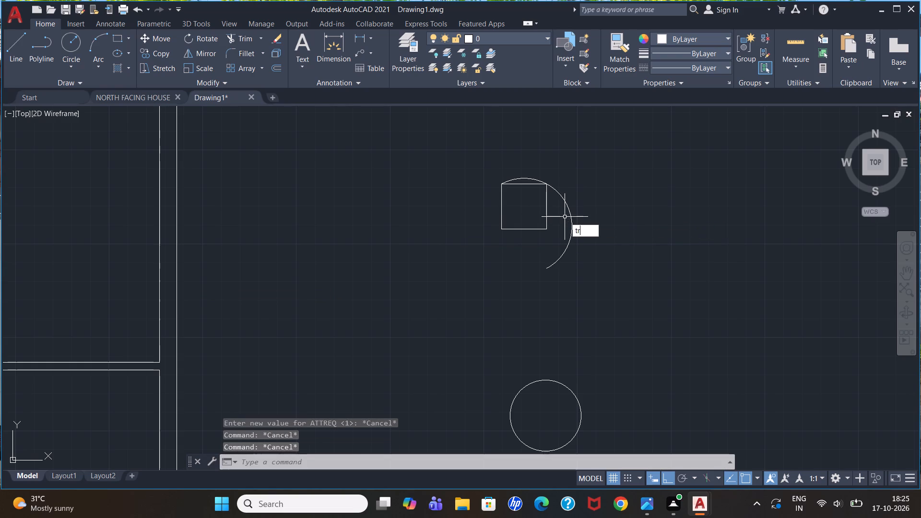
key(Return)
click(569, 219)
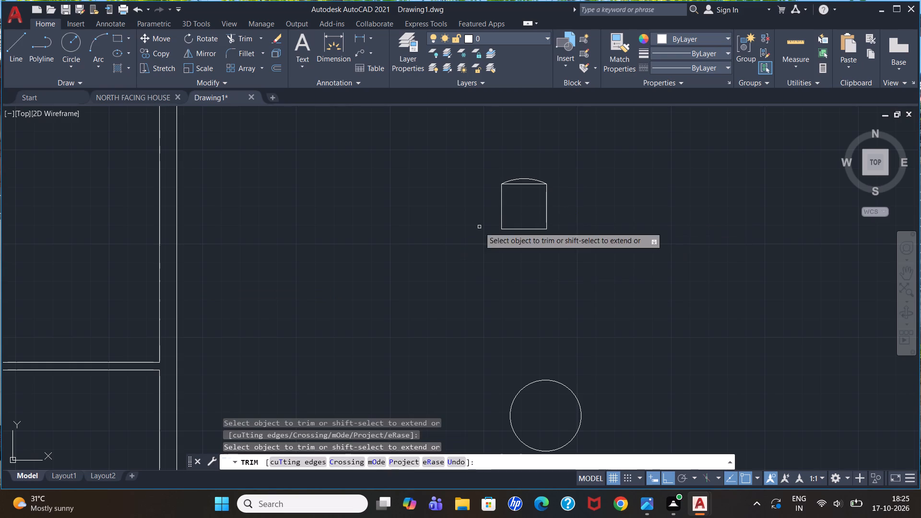
click(525, 183)
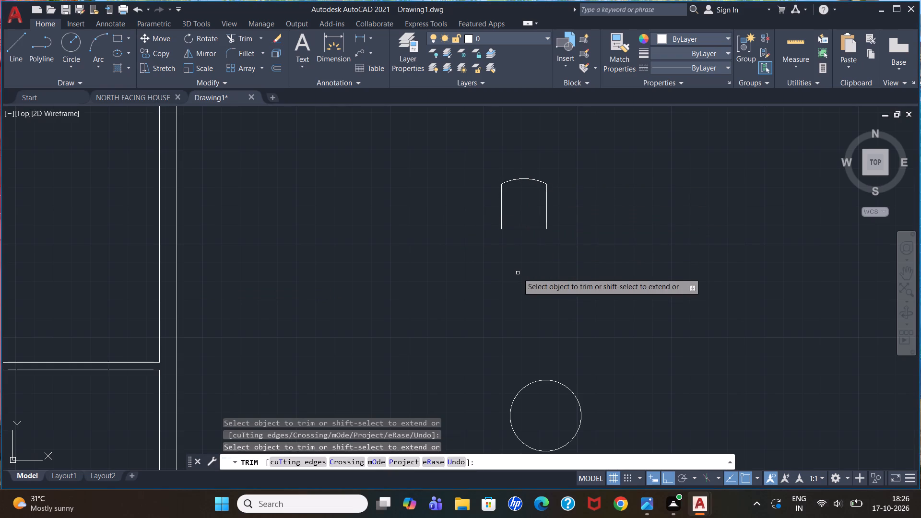
key(Escape)
key(Escape)
key(Escape)
key(Escape)
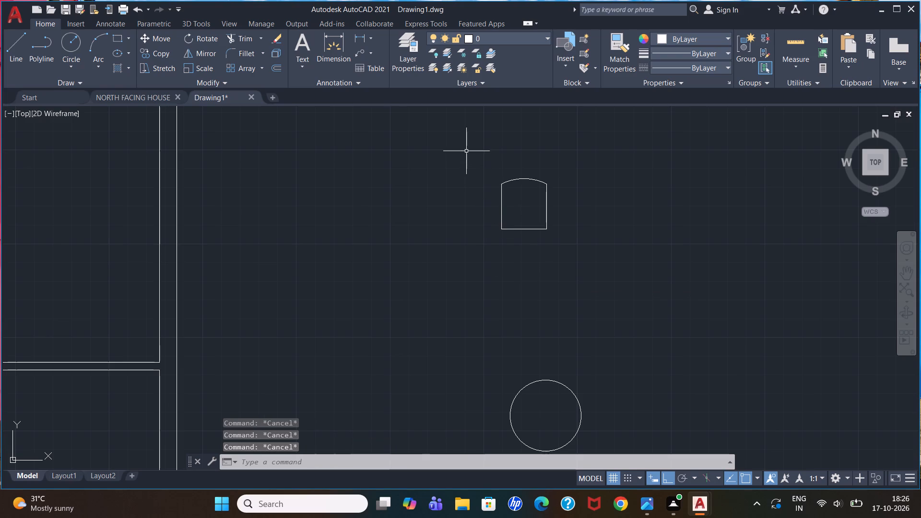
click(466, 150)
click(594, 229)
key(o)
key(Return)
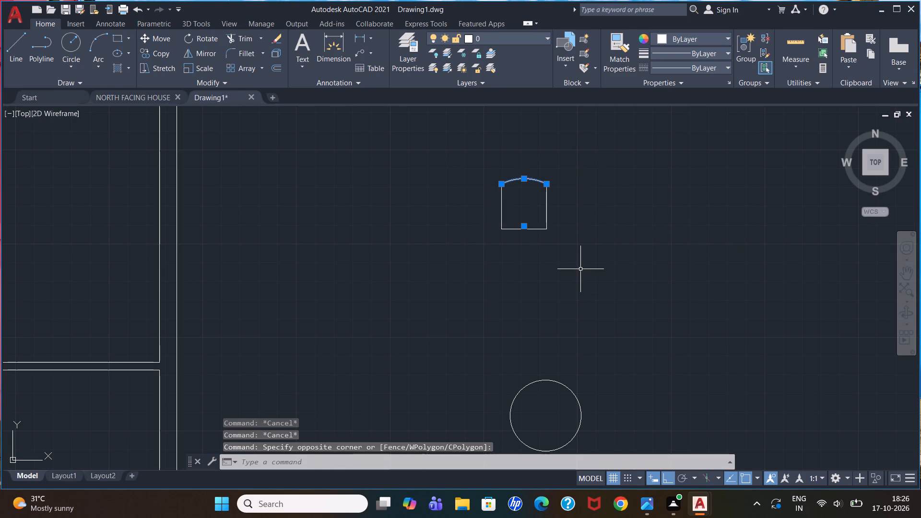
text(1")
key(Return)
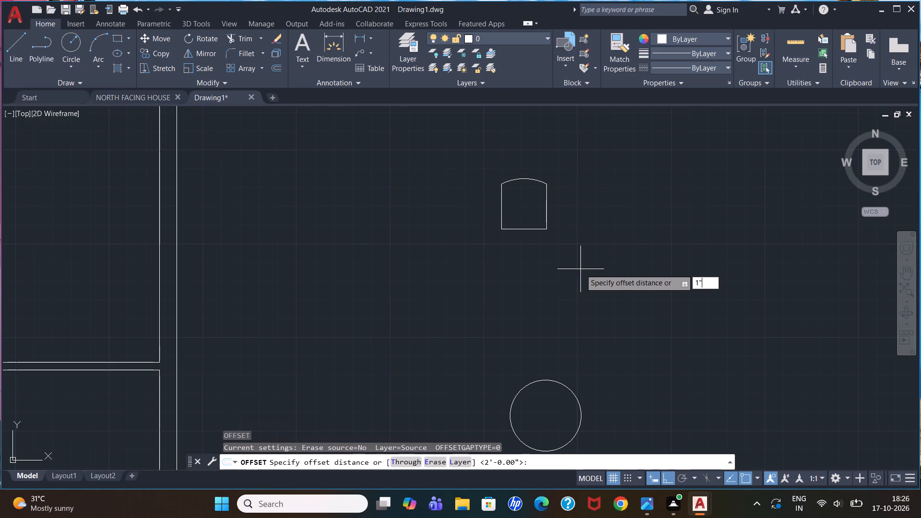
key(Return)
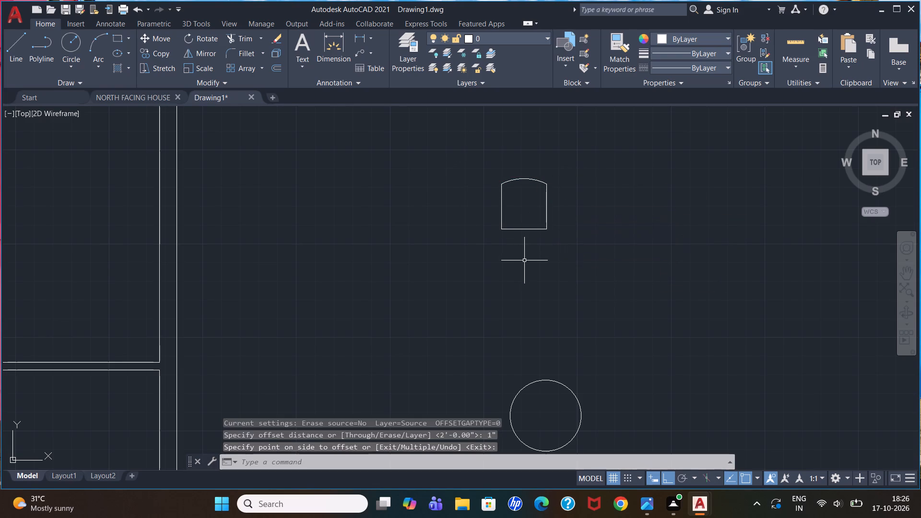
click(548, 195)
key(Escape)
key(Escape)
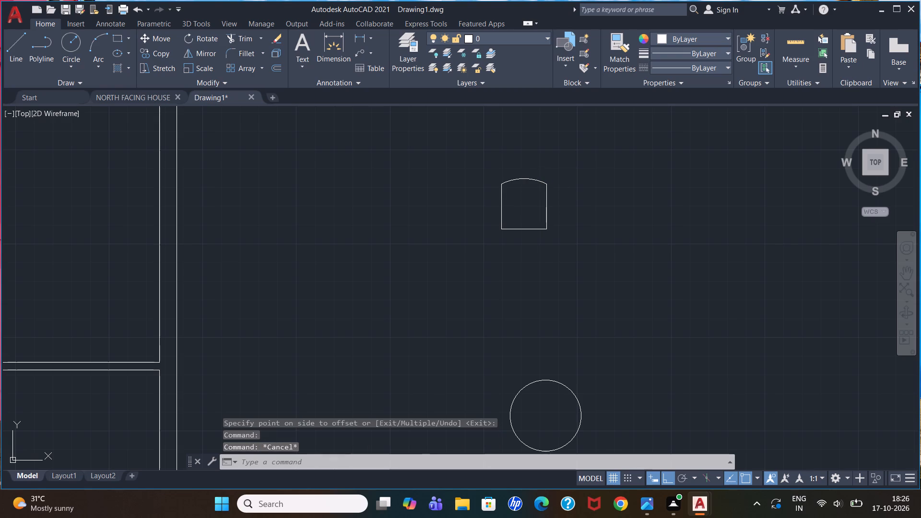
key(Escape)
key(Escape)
Offset the chair shape's arc, both sides and bottom edge inward by 1".
key(o)
key(Return)
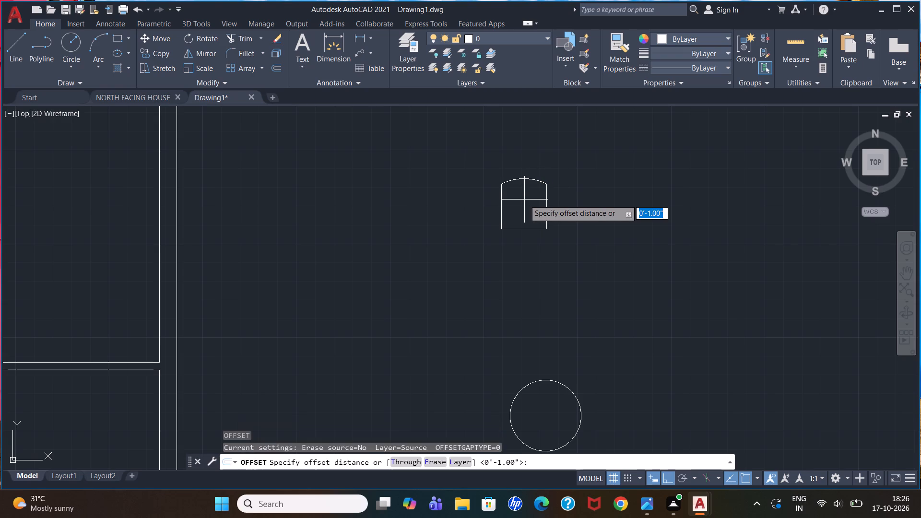
key(1)
key(shift+quotedbl)
key(Return)
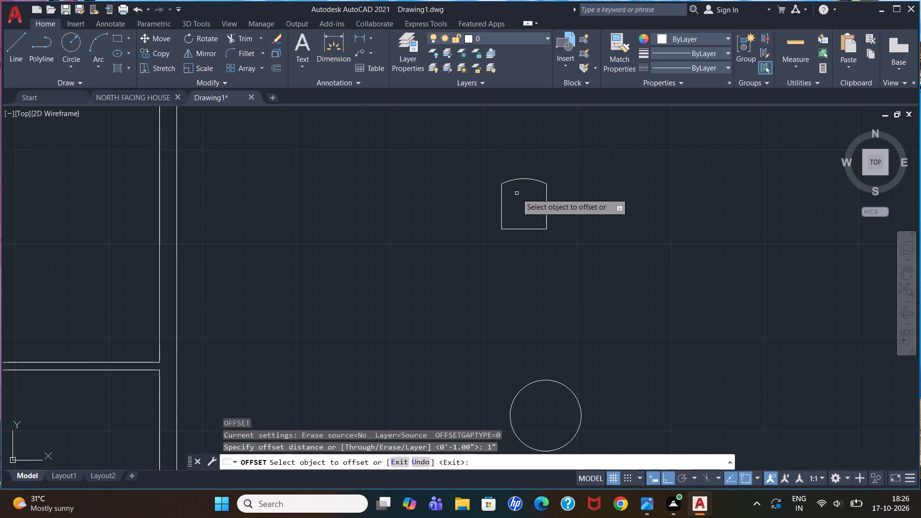
click(514, 180)
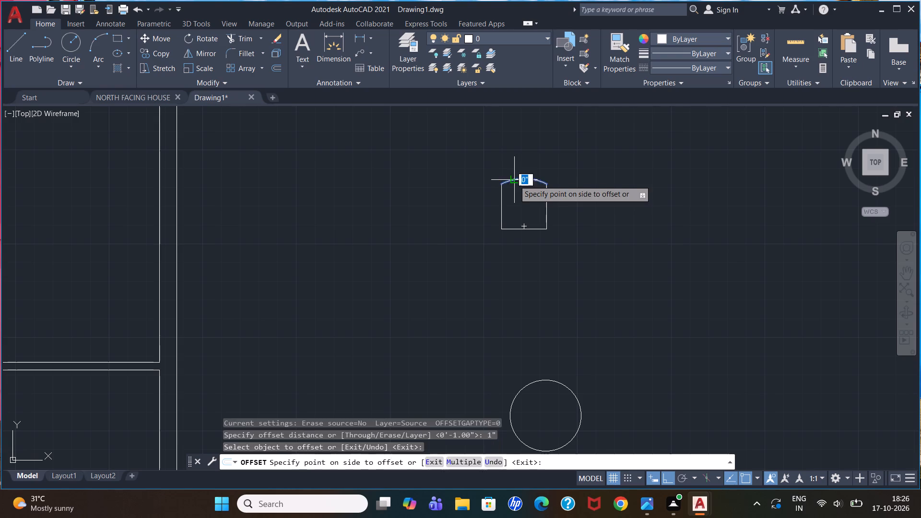
click(521, 192)
click(500, 205)
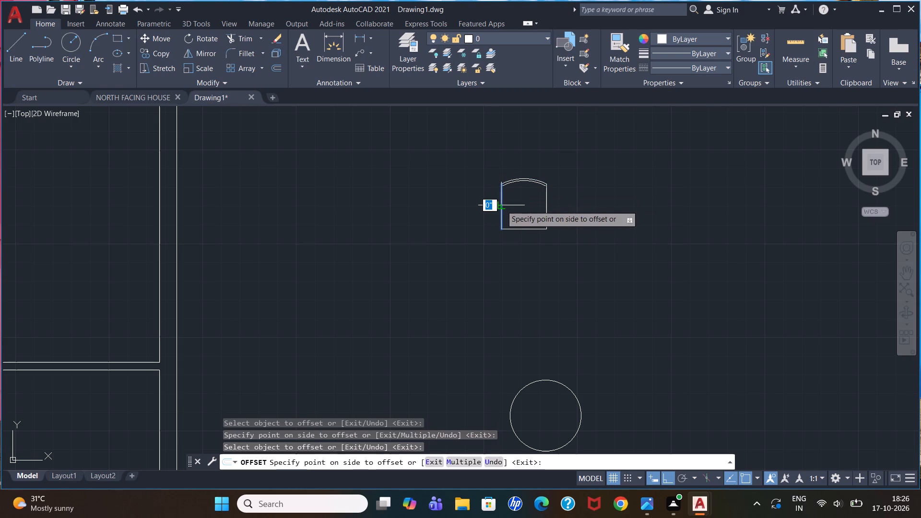
click(511, 205)
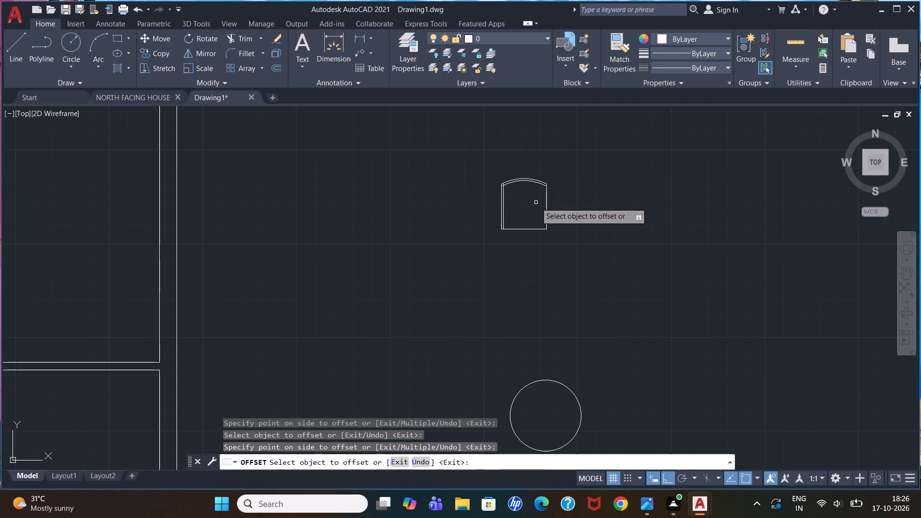
click(546, 207)
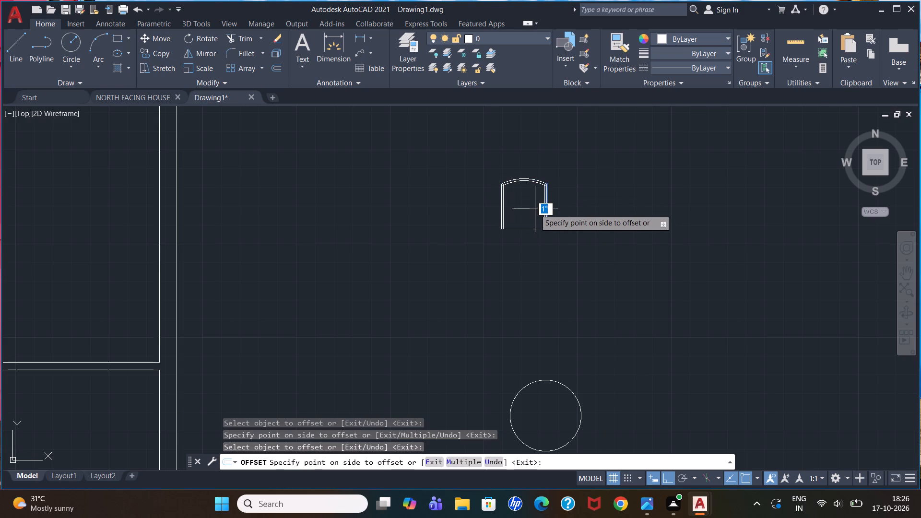
click(535, 209)
click(531, 228)
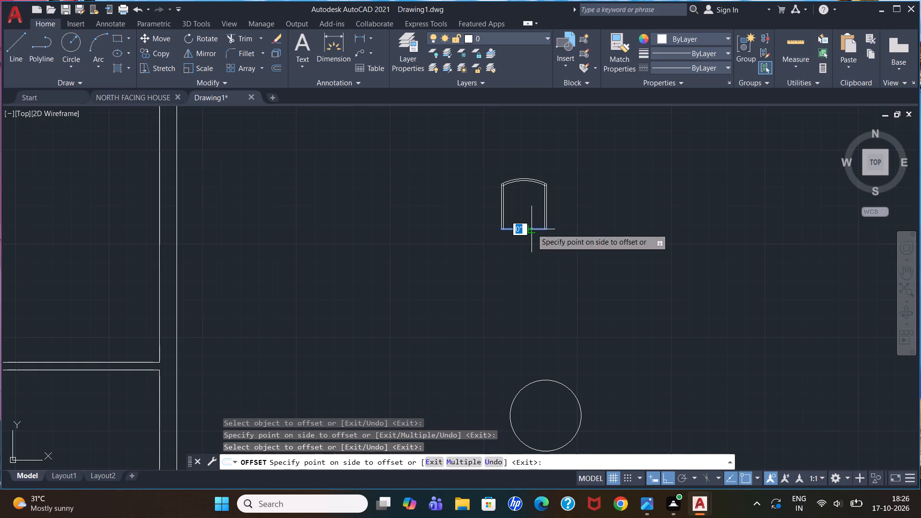
click(531, 215)
key(Escape)
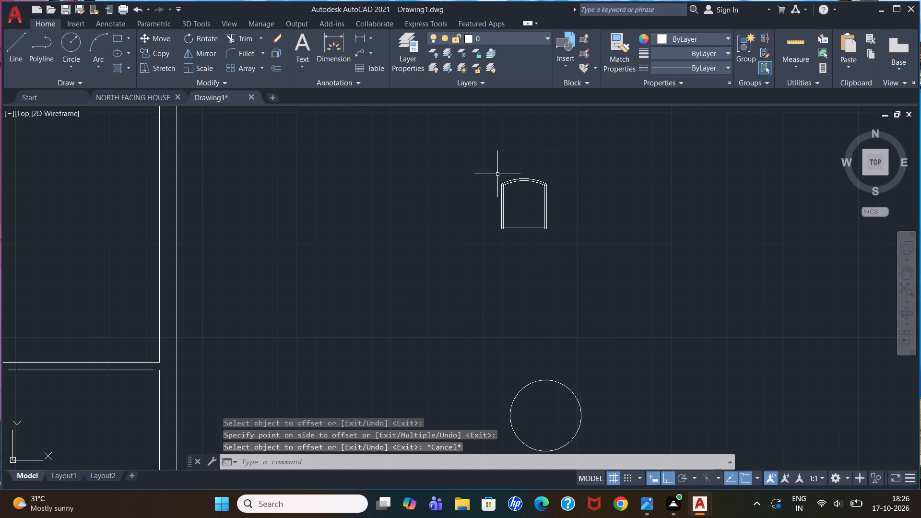
Copy the double-lined chair to four places around the circle, above, east, below and west of it, with Ortho turned off.
click(486, 160)
click(566, 256)
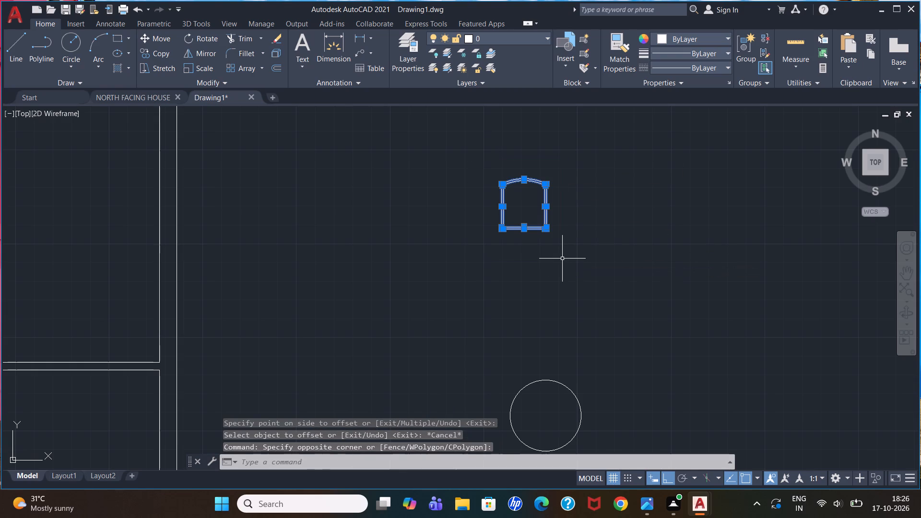
text(co)
key(Return)
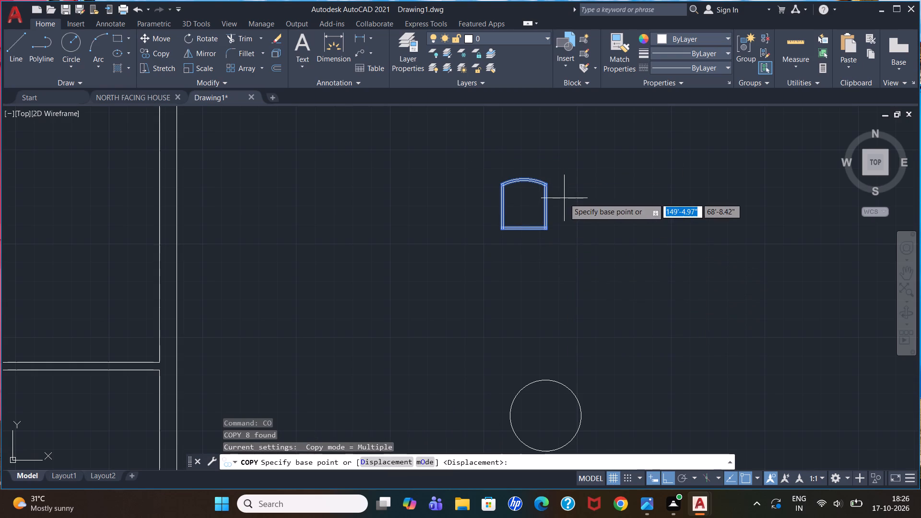
scroll(564, 198, down, 2)
scroll(562, 214, up, 1)
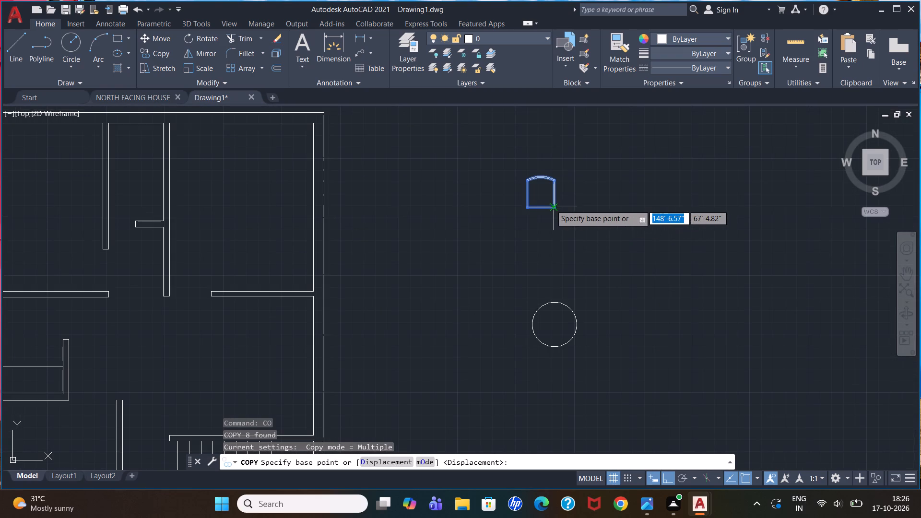
click(551, 205)
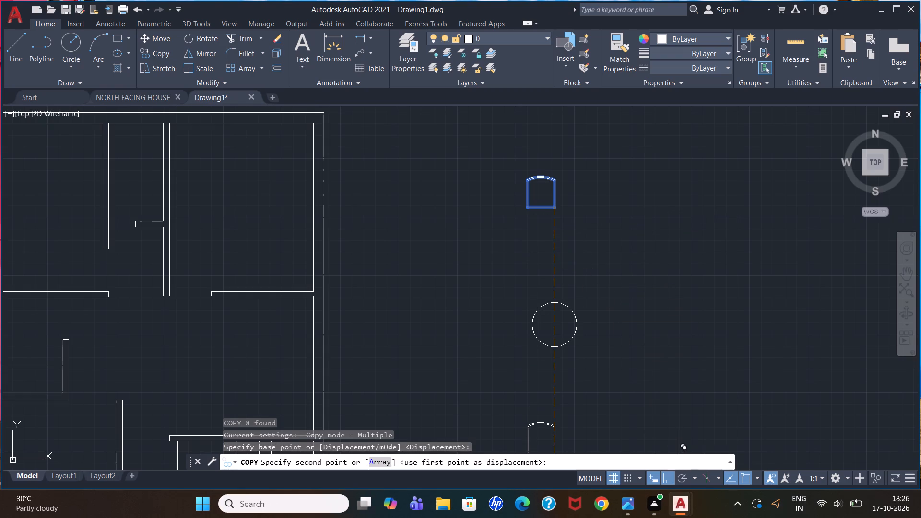
click(673, 478)
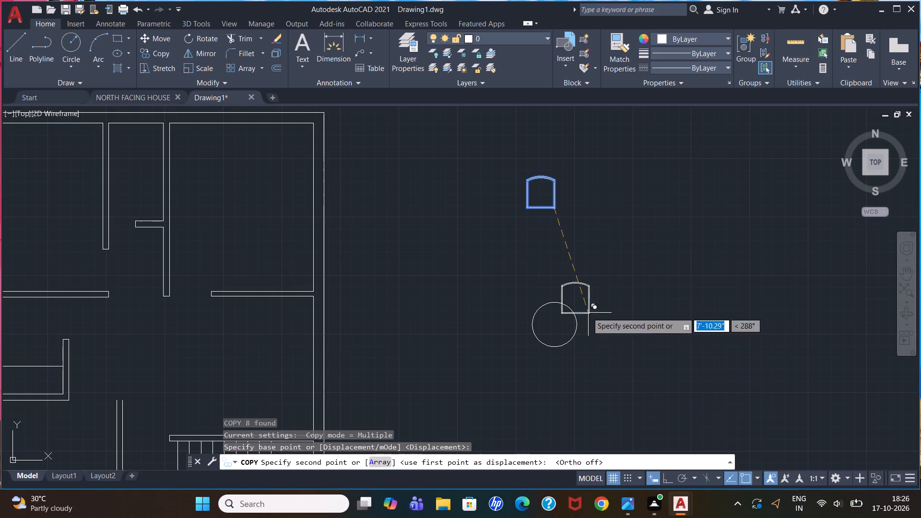
click(568, 294)
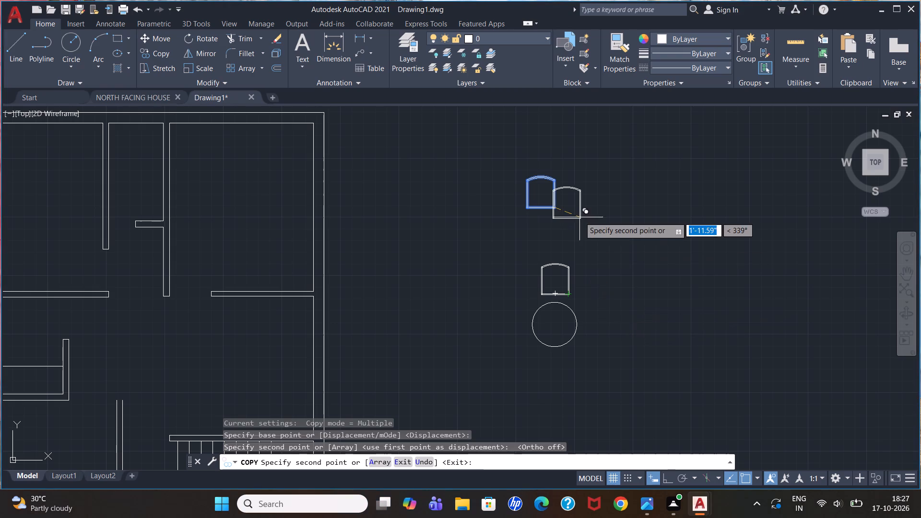
click(613, 318)
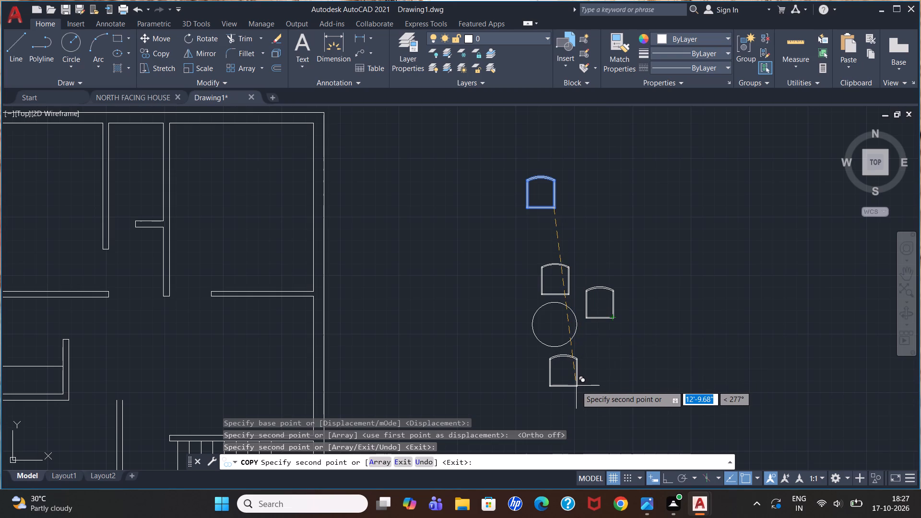
click(570, 386)
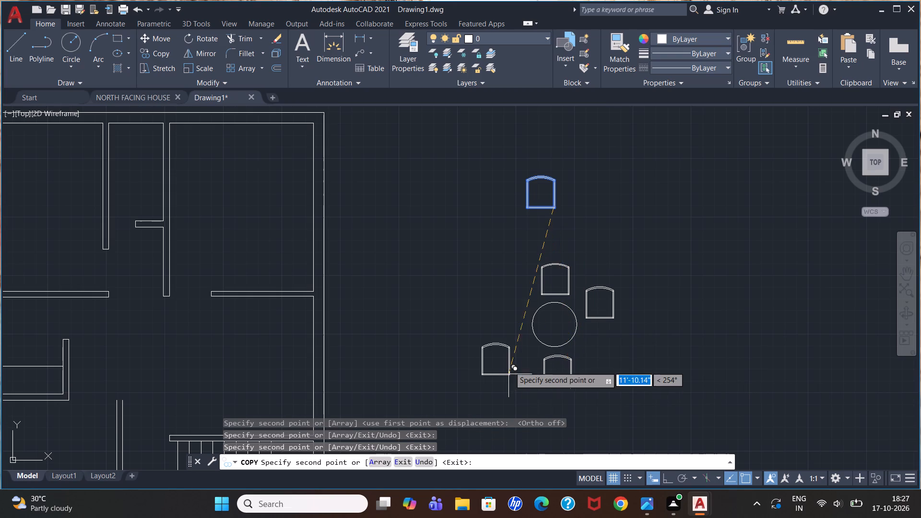
click(522, 337)
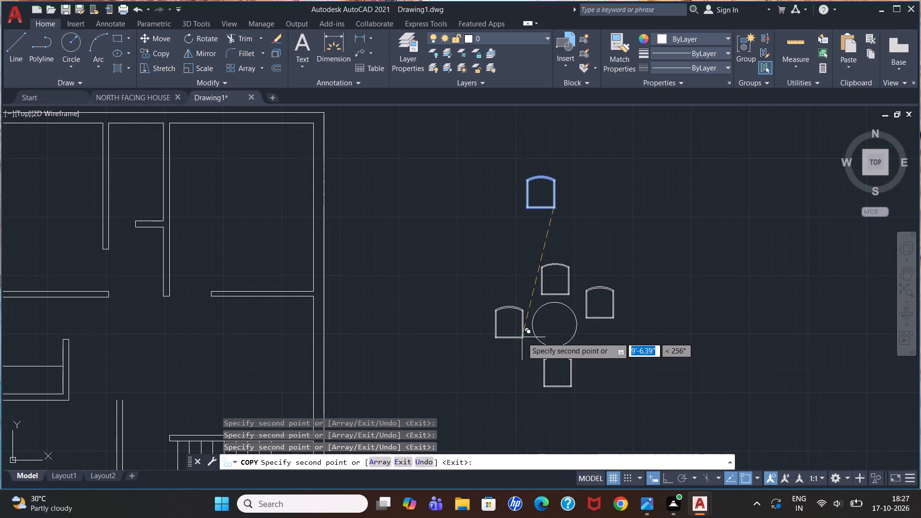
key(Escape)
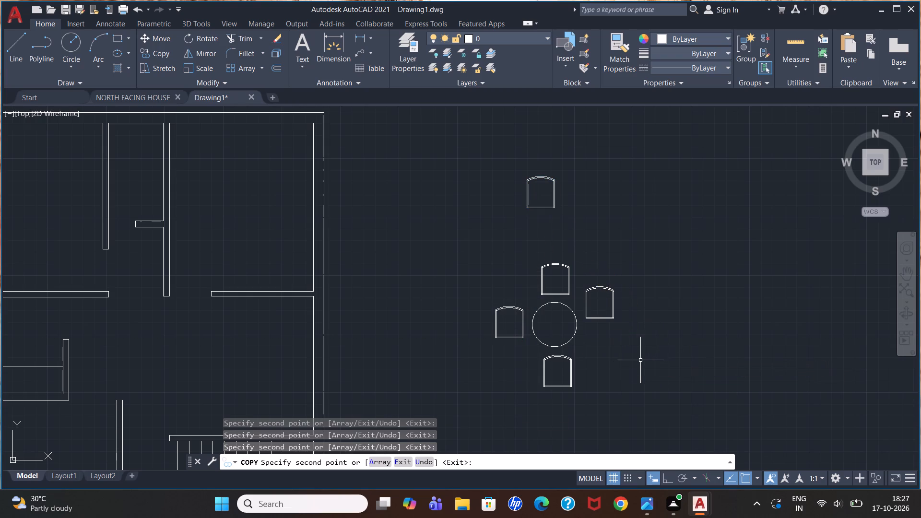
Move the chair east of the circle down so it sits level with the circle and the west chair.
click(573, 281)
click(636, 331)
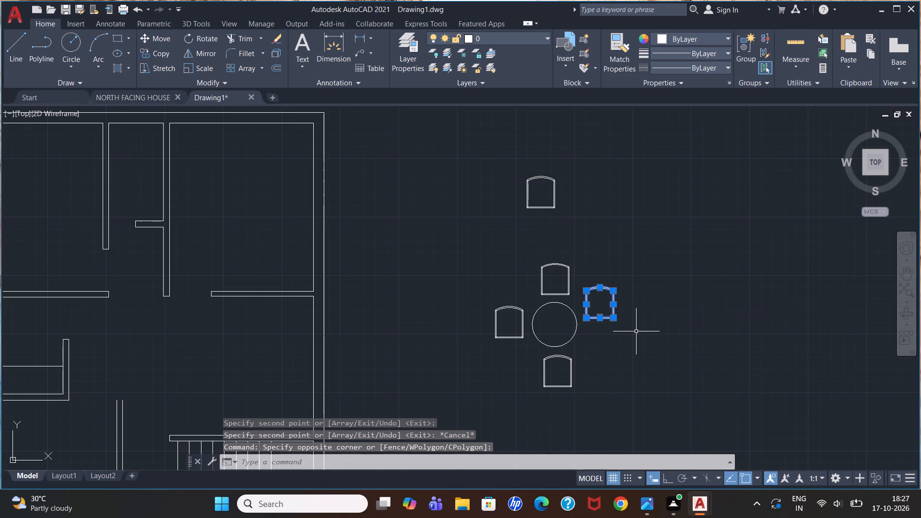
key(m)
key(Return)
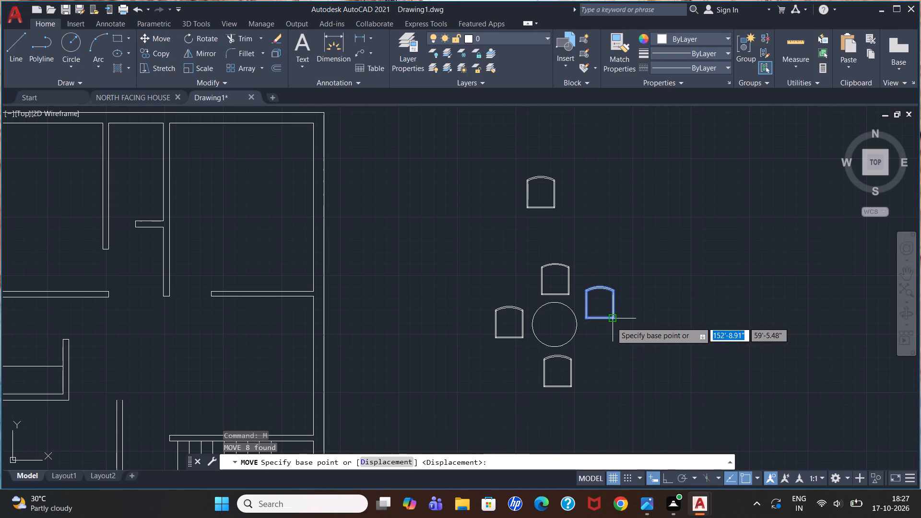
click(611, 322)
click(616, 342)
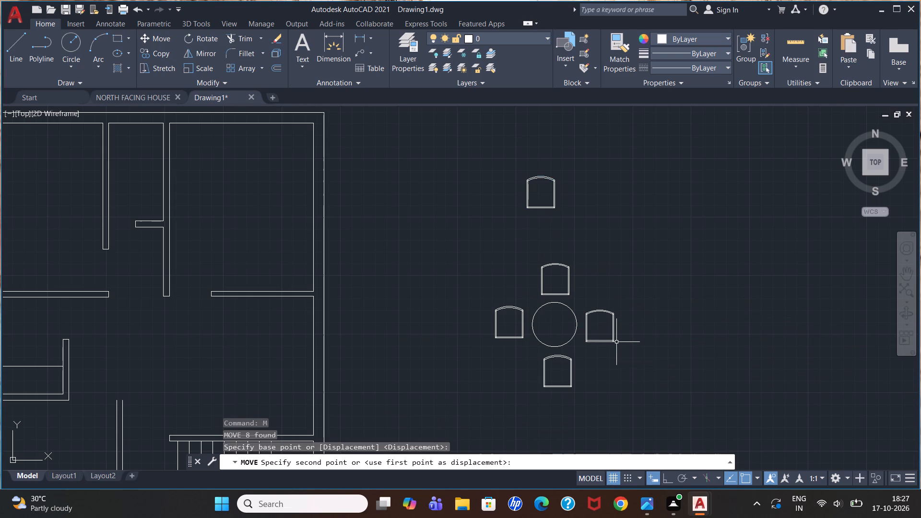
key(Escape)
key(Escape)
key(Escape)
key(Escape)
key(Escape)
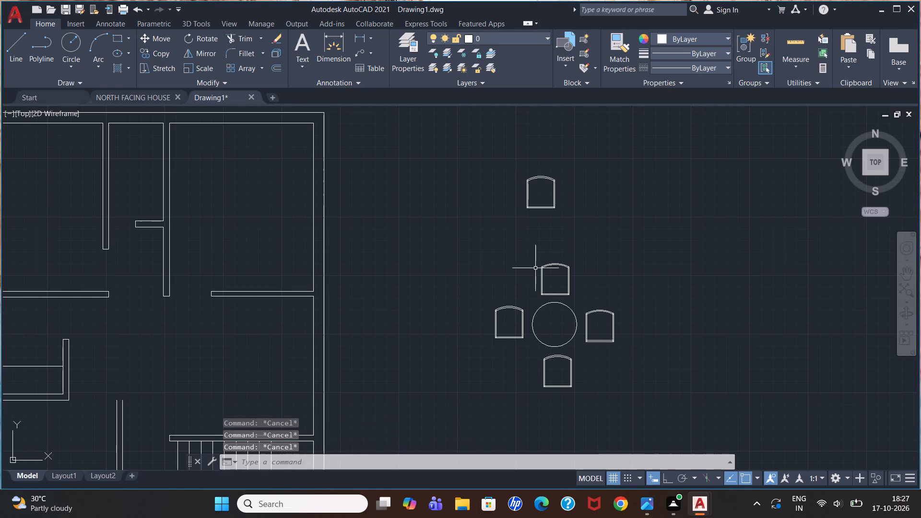
Mirror the chair south of the circle across a horizontal line at its bottom edge with Ortho on, erasing the source chair.
click(527, 351)
click(579, 409)
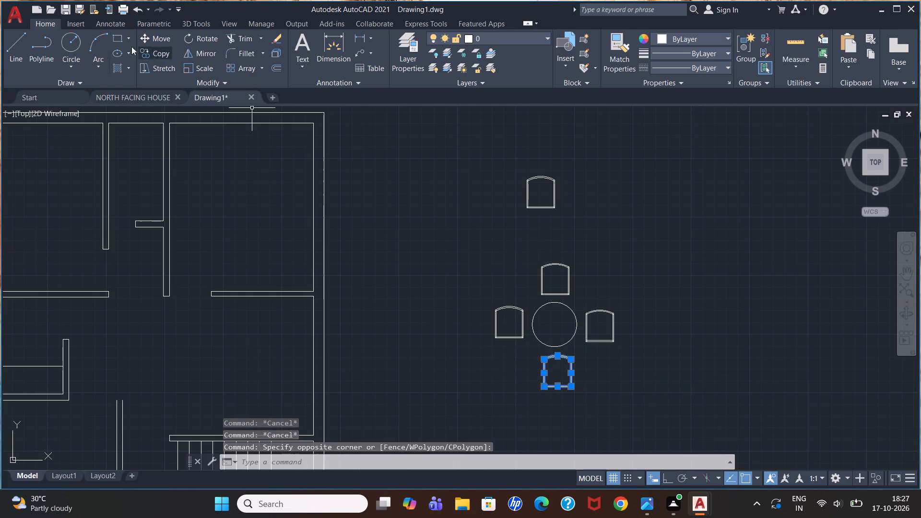
click(197, 53)
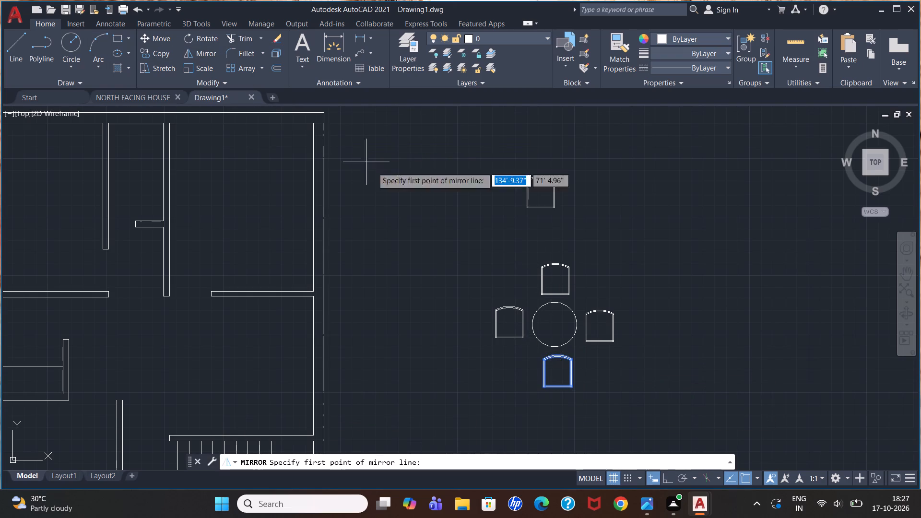
click(542, 386)
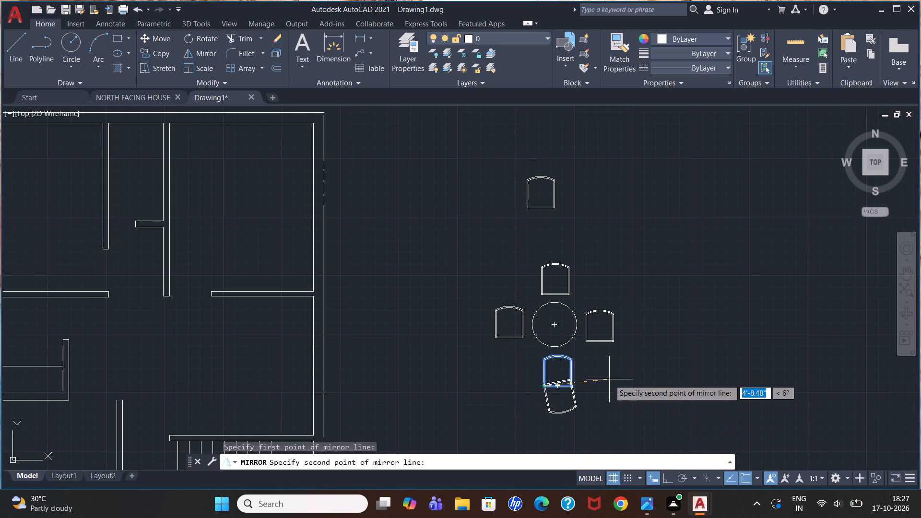
click(670, 479)
click(661, 456)
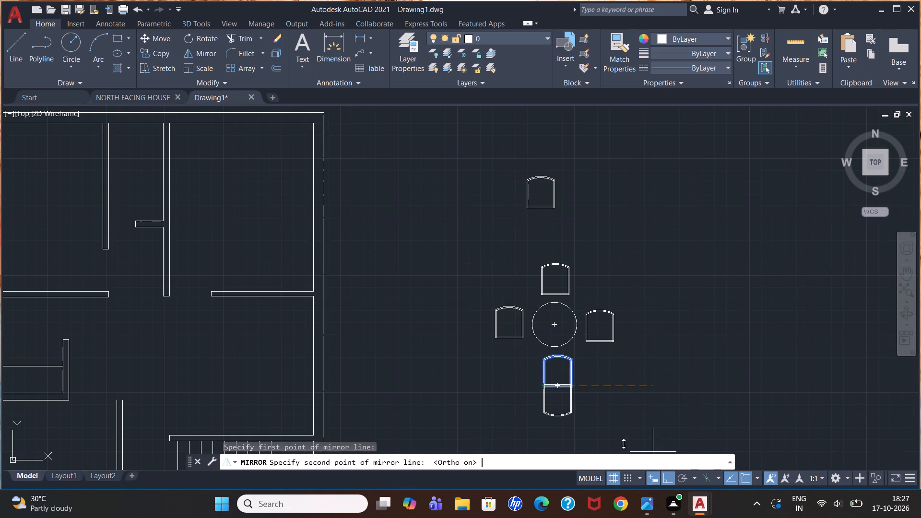
key(Escape)
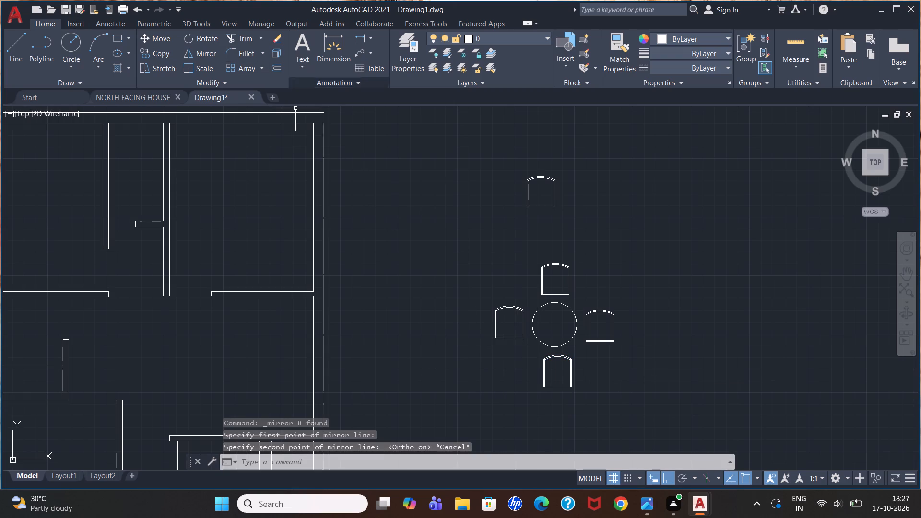
click(520, 350)
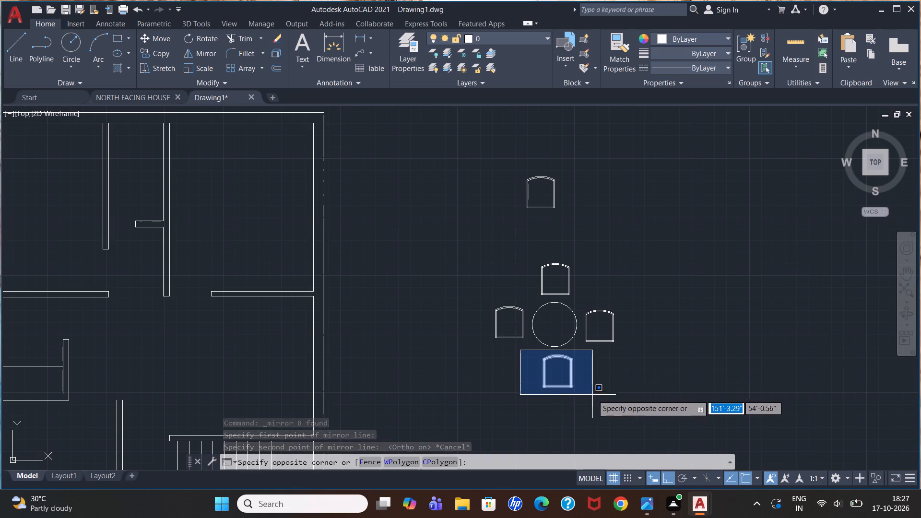
click(598, 403)
click(195, 51)
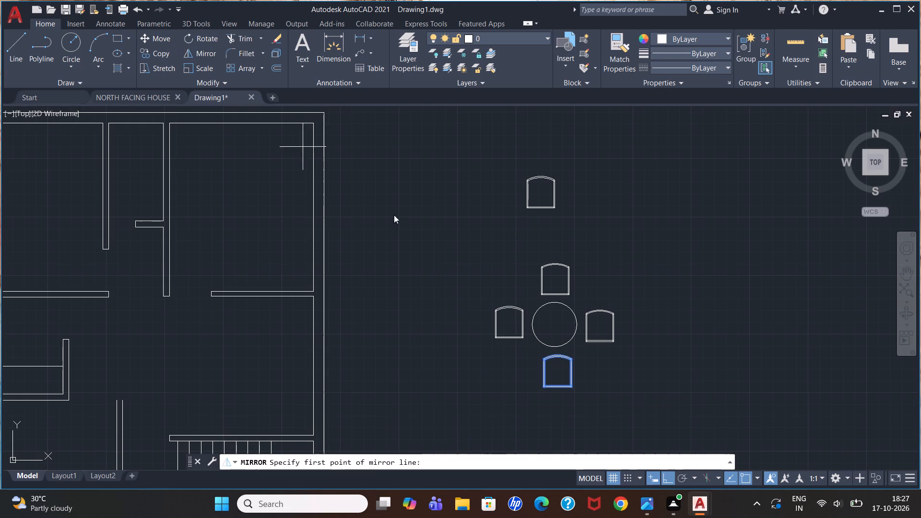
click(559, 385)
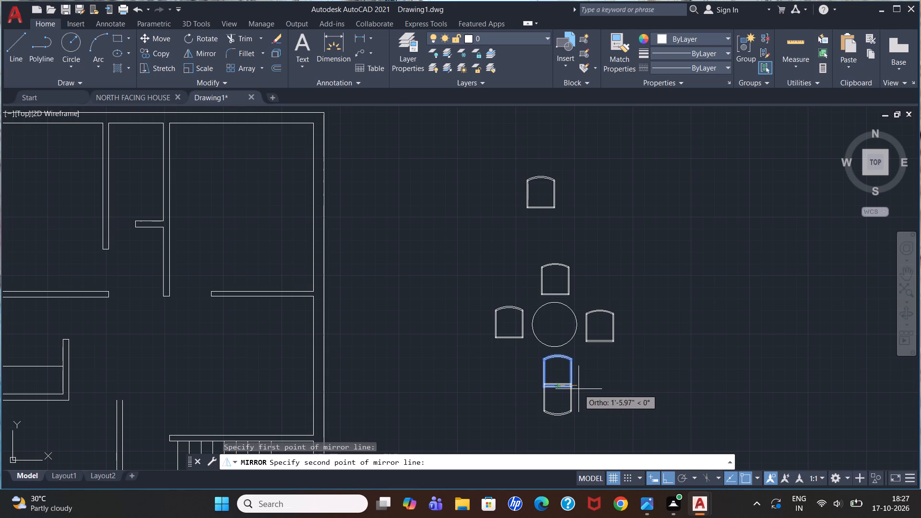
click(579, 389)
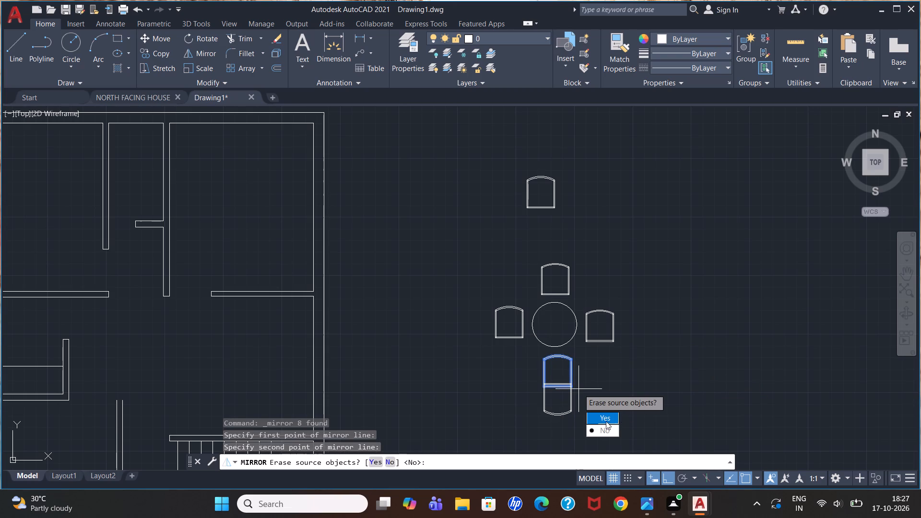
drag(603, 421, 579, 389)
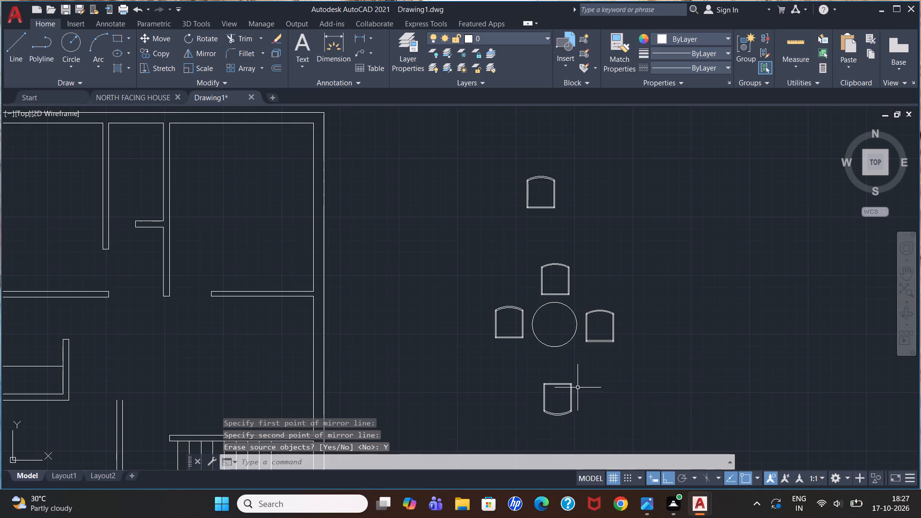
Move the flipped south chair up with Ortho off so it sits just below the circle, aligned with the north chair.
click(524, 376)
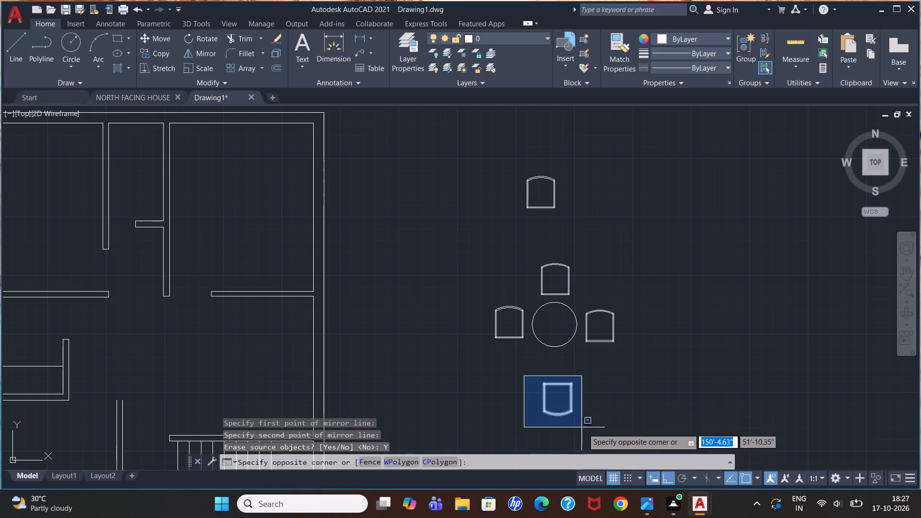
click(589, 431)
key(m)
key(Return)
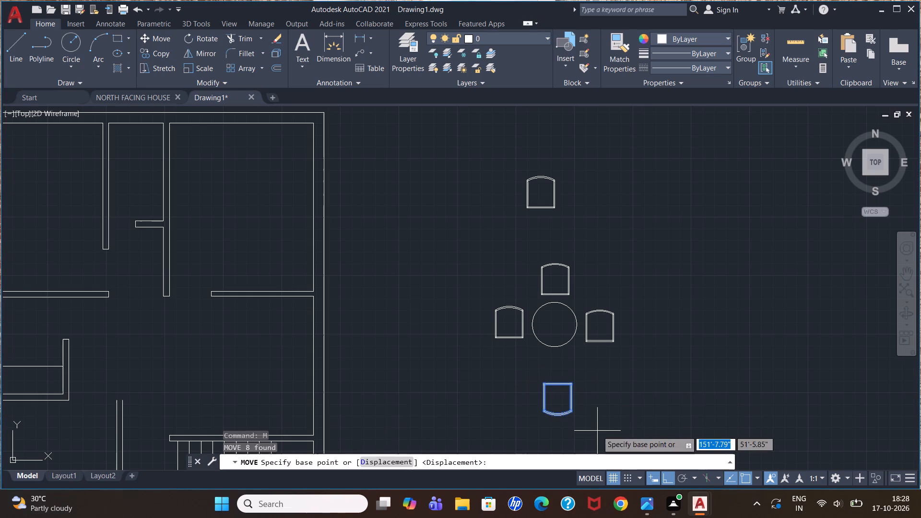
click(565, 382)
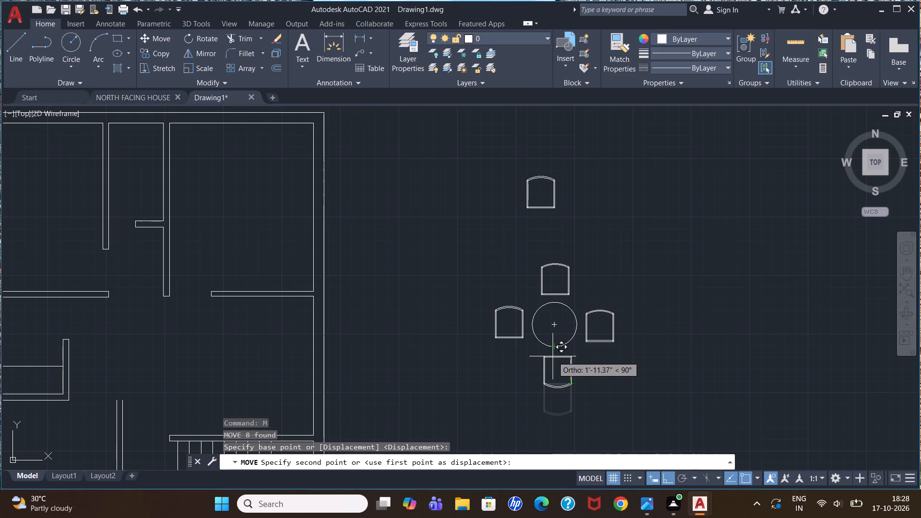
click(669, 476)
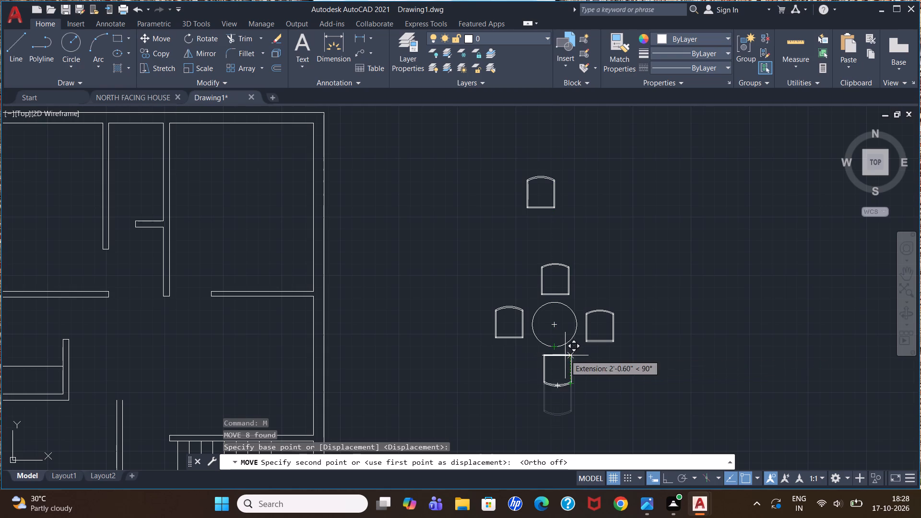
scroll(564, 357, up, 2)
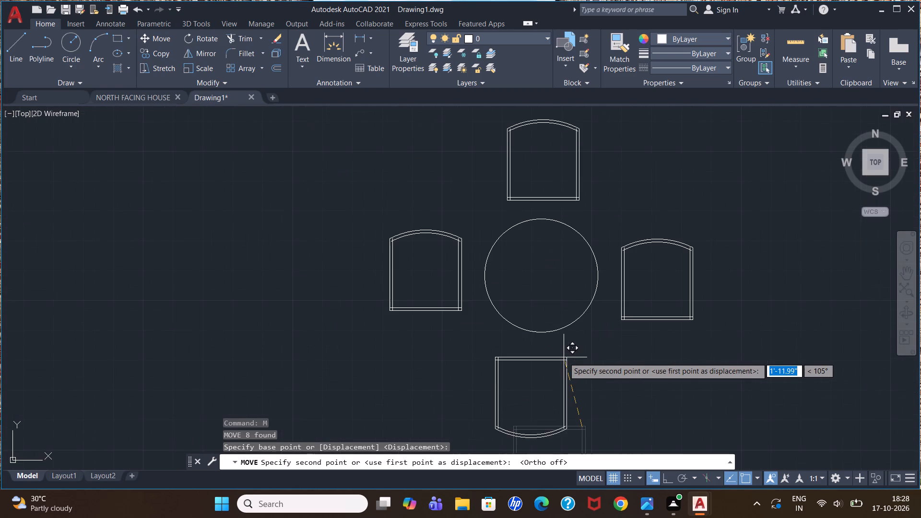
click(576, 353)
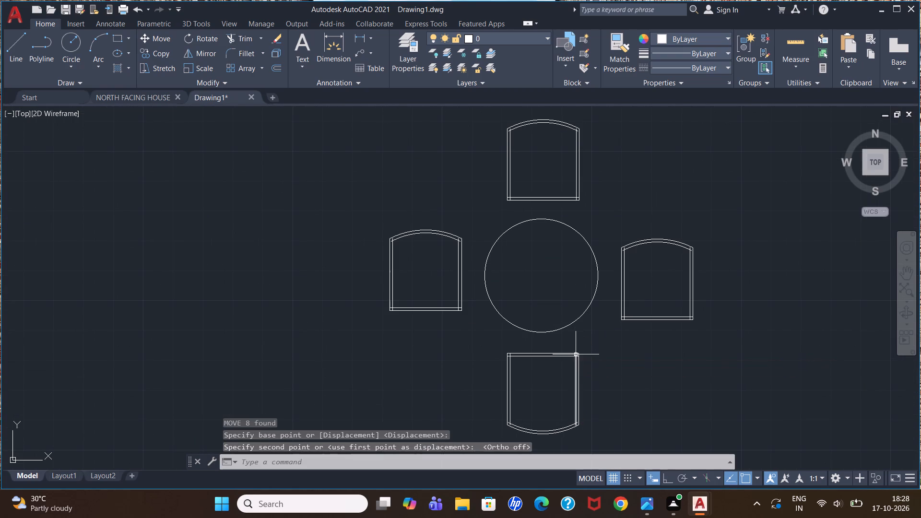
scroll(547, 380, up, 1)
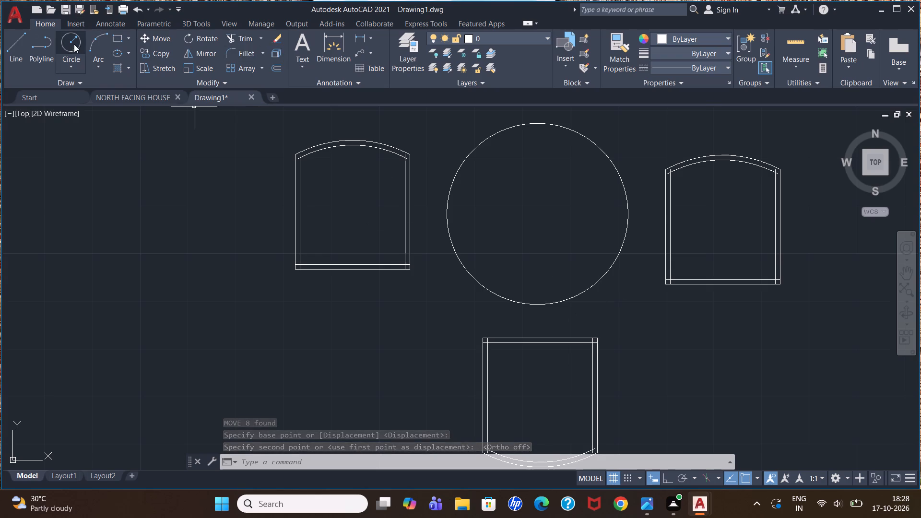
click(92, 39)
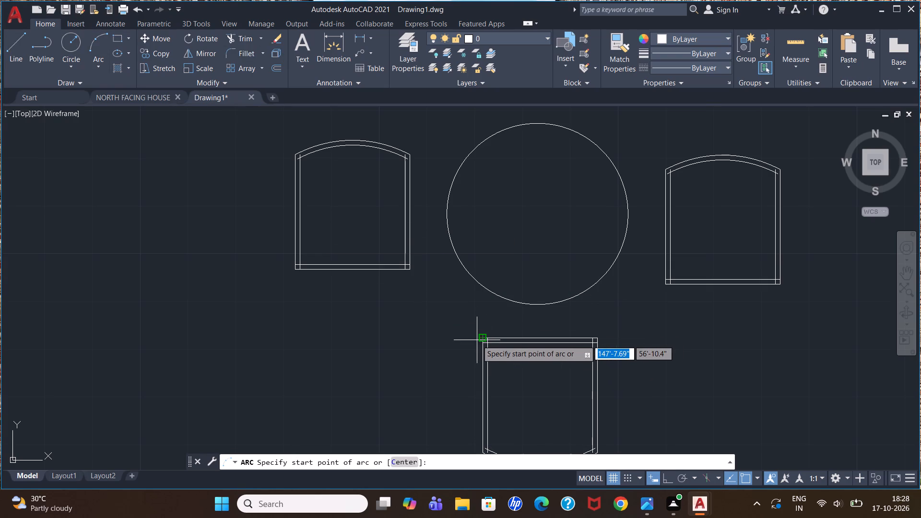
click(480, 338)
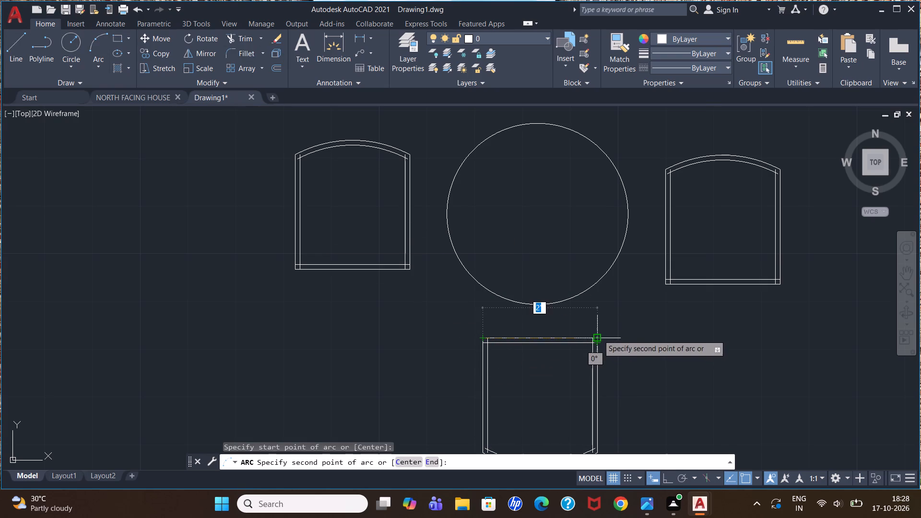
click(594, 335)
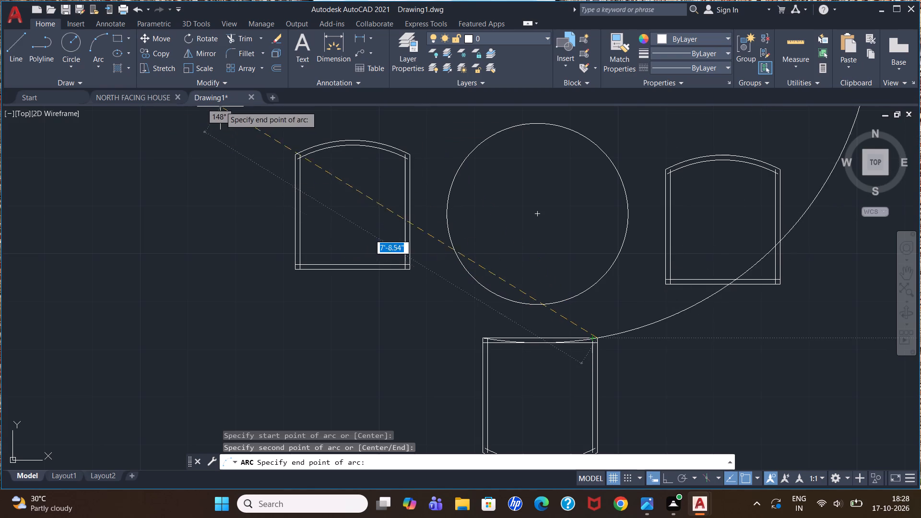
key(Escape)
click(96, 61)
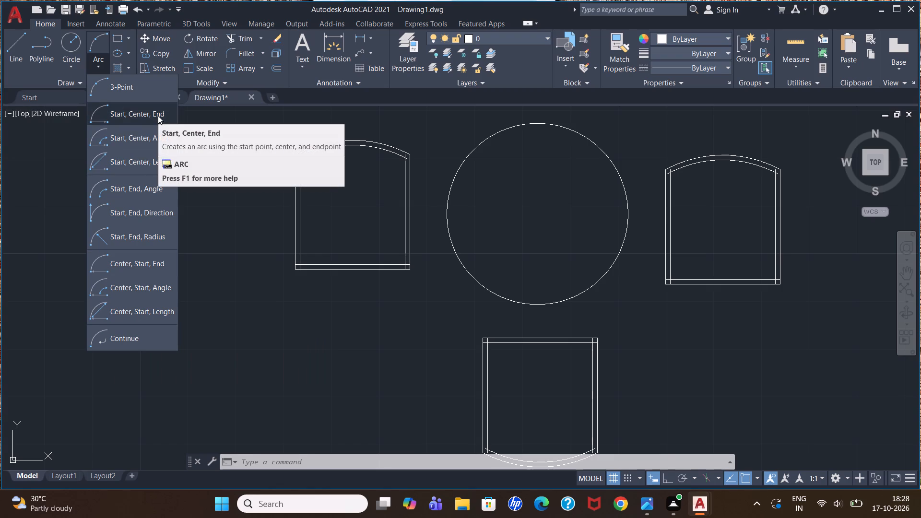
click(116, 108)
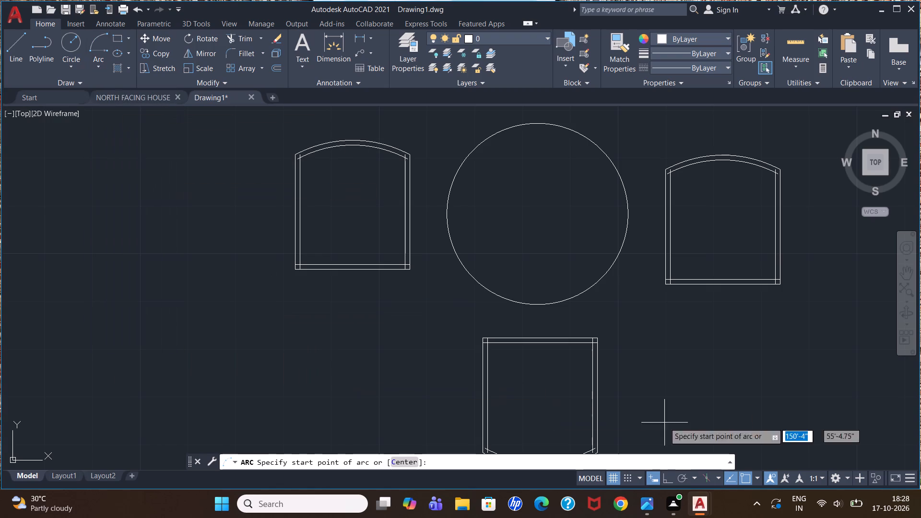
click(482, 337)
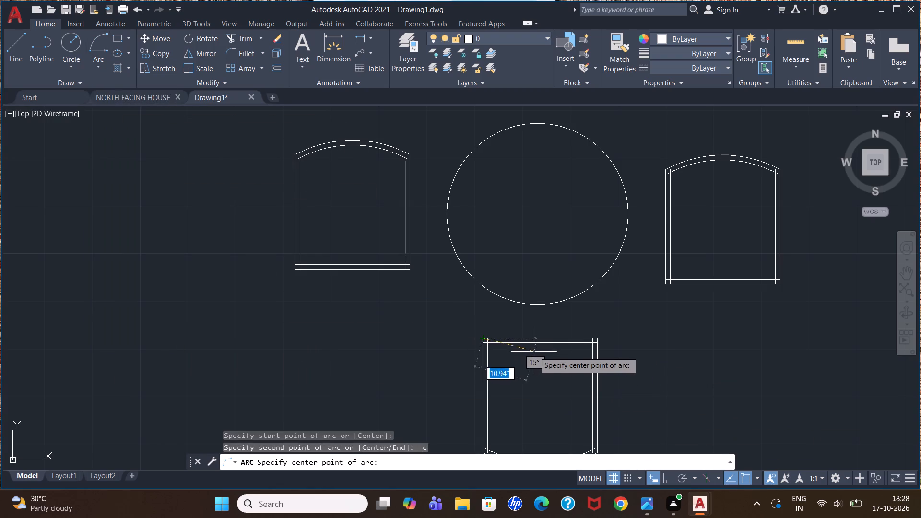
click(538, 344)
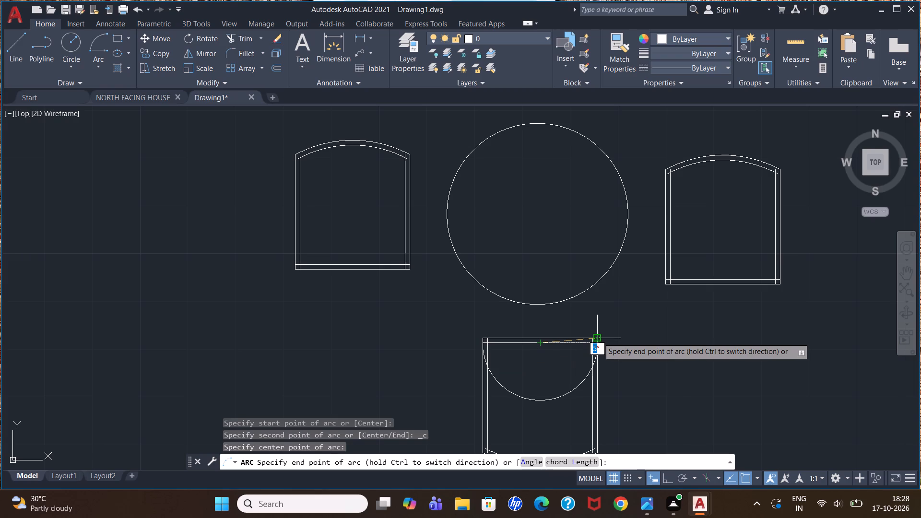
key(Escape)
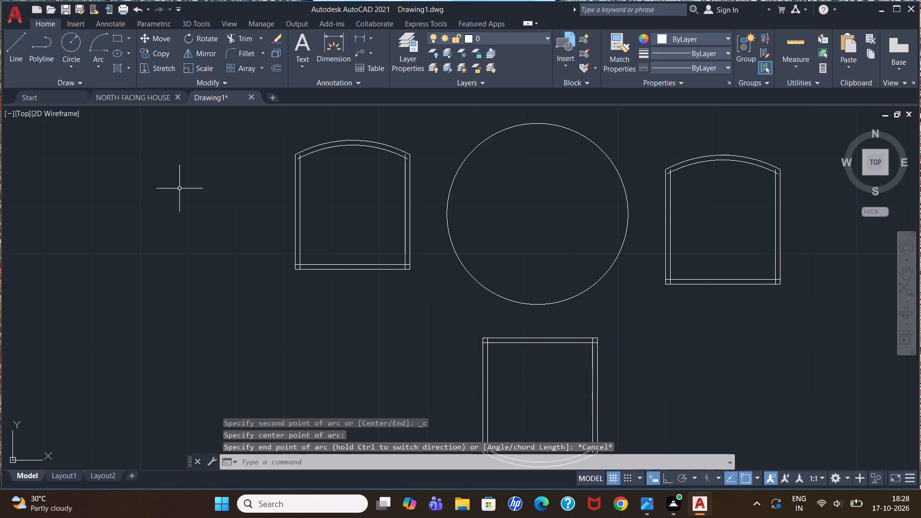
Draw a three-point arc from the south chair's upper-left corner through its upper-right corner, ending beyond the north side of the circle.
click(100, 66)
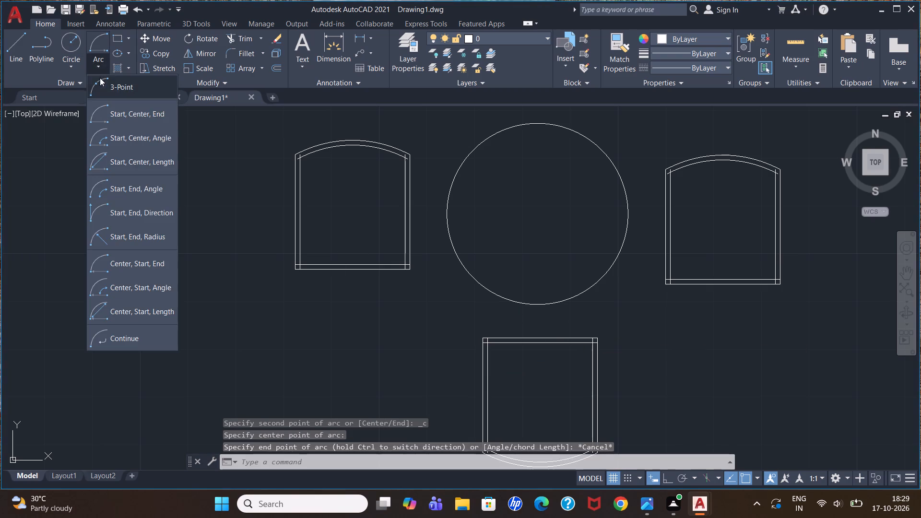
click(100, 78)
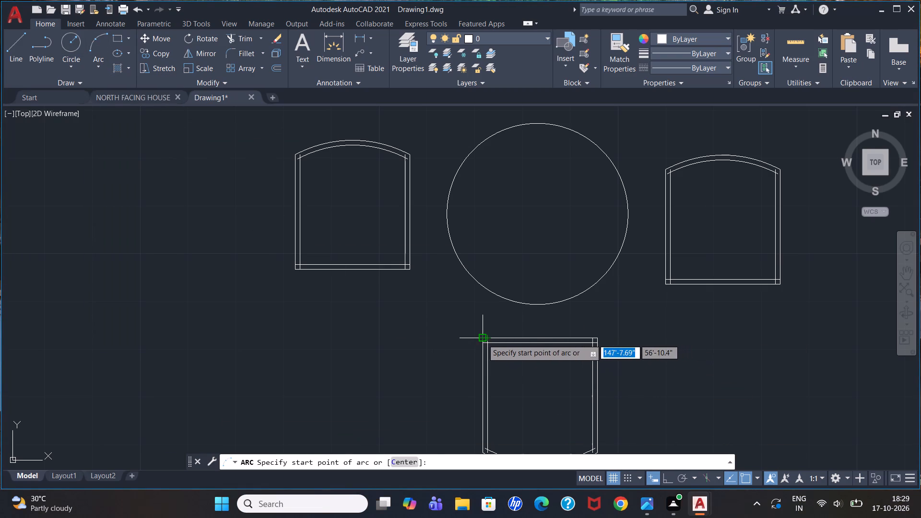
click(483, 339)
click(598, 335)
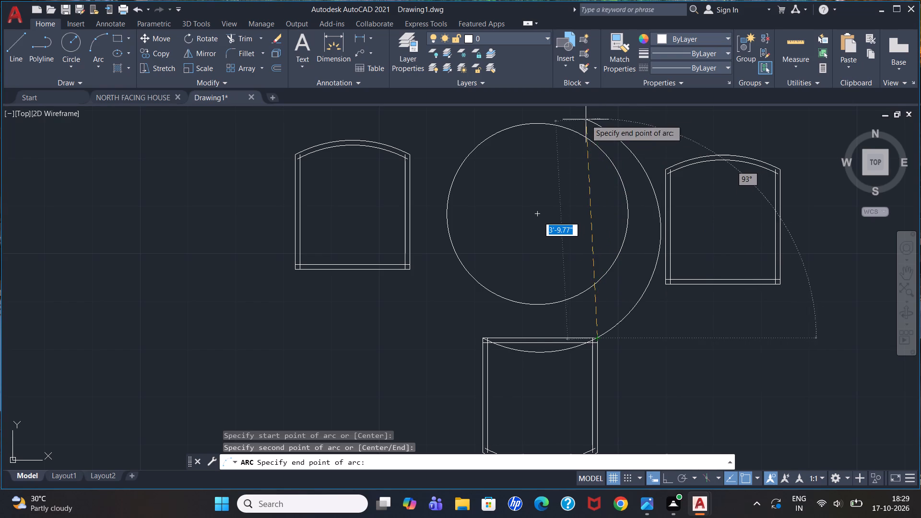
click(477, 110)
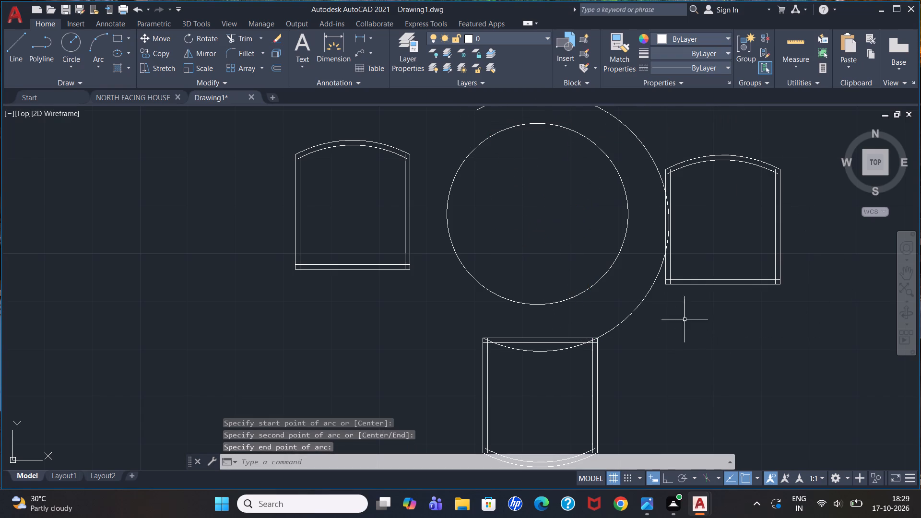
Move the east chair slightly farther from the circle so it clears the new arc.
click(656, 135)
click(824, 317)
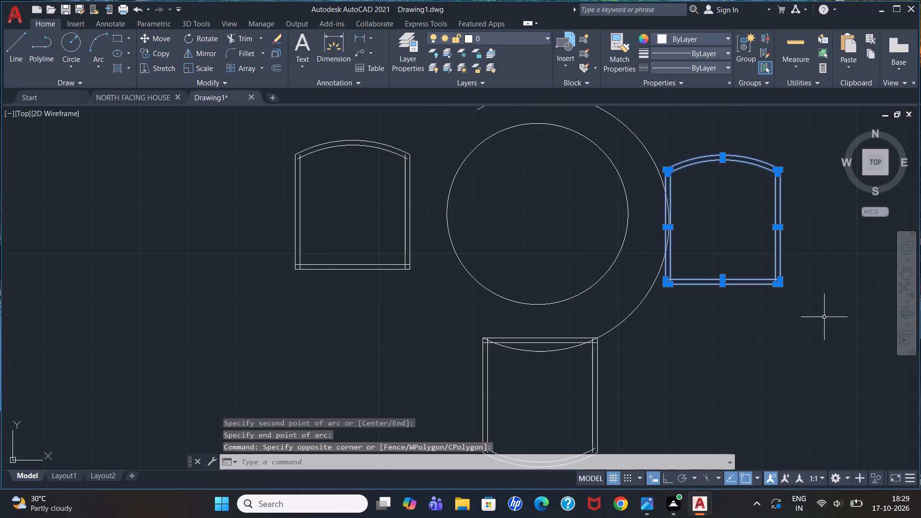
key(m)
key(Return)
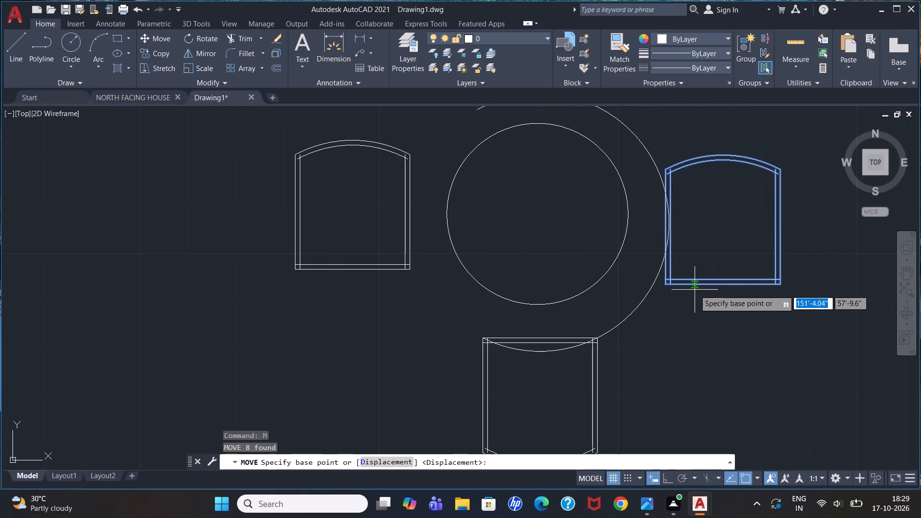
click(702, 273)
click(736, 279)
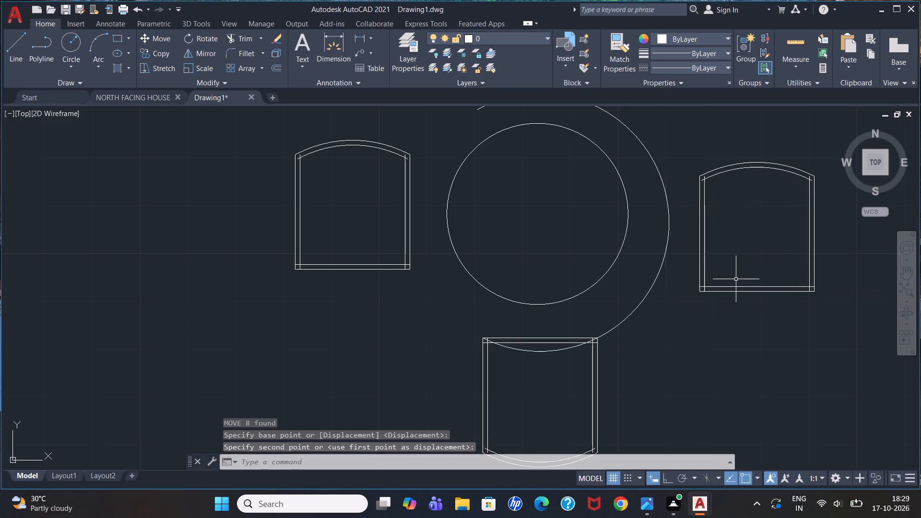
Trim away the part of the three-point arc that extends beyond the south chair's upper-right corner around the circle.
text(tr)
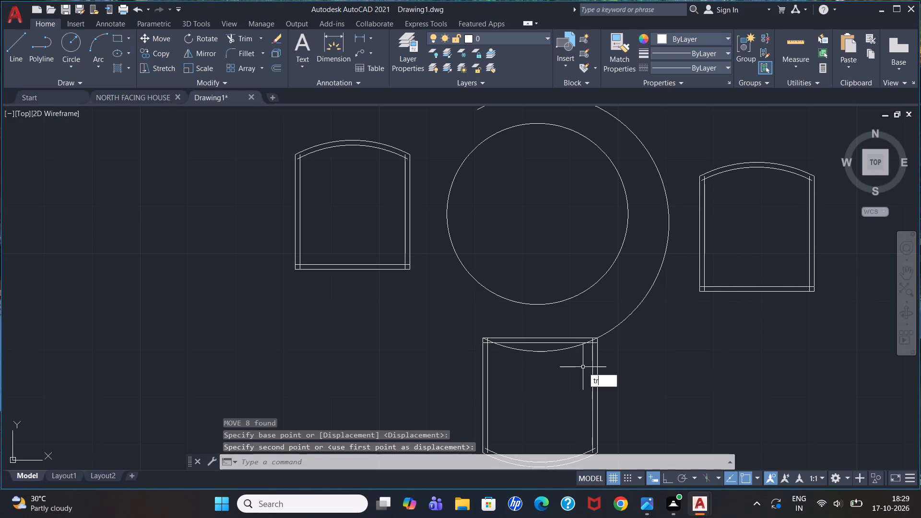
key(Return)
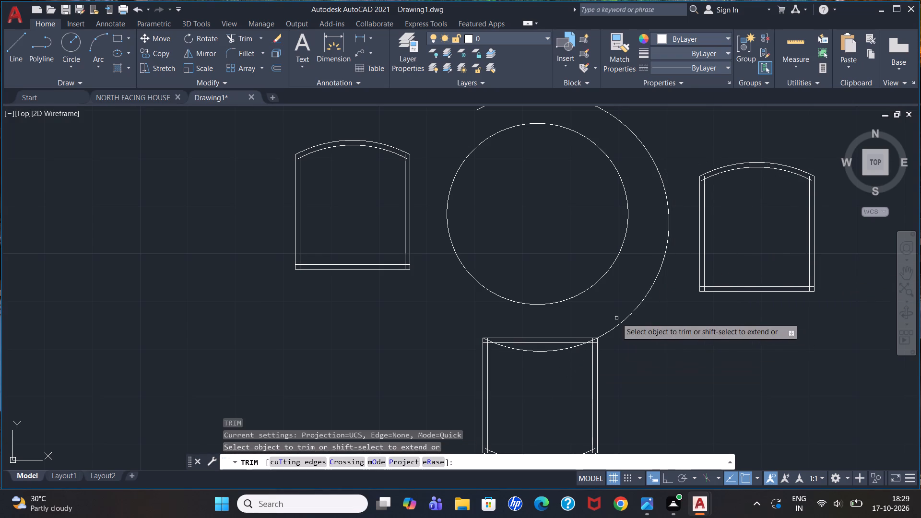
click(623, 322)
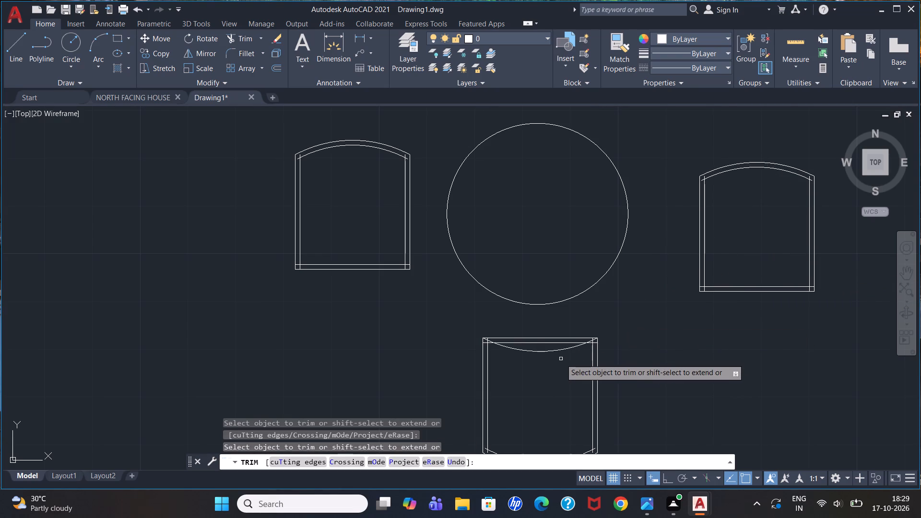
Trim the south chair's two straight front-edge lines and the stubs at both corners, leaving the concave arc as its front edge.
scroll(560, 359, up, 2)
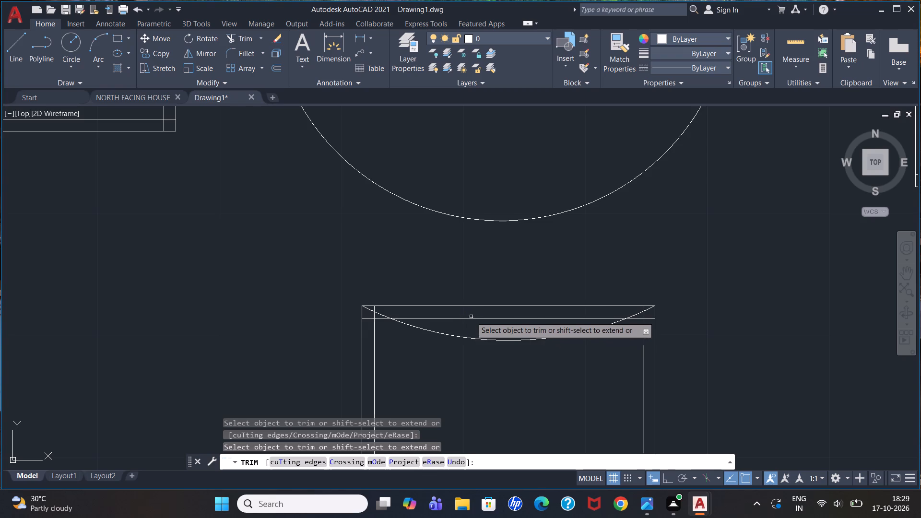
click(471, 318)
click(475, 306)
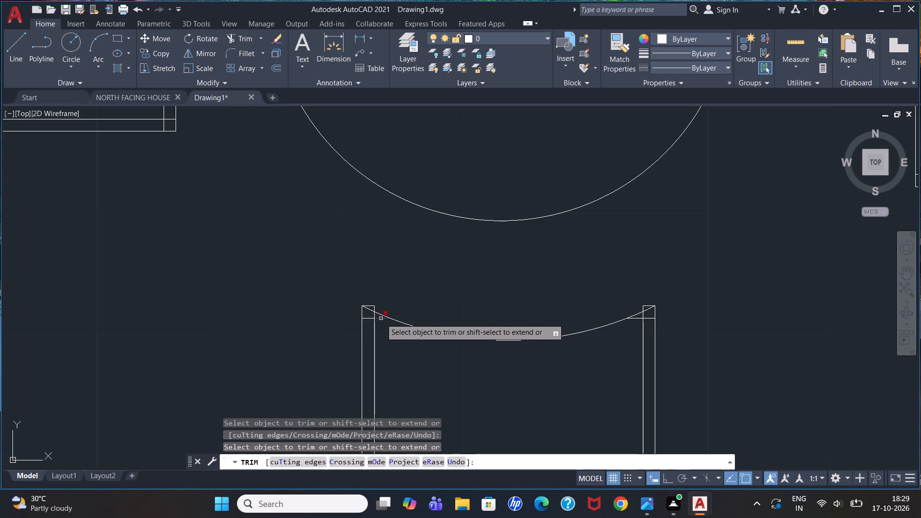
click(380, 319)
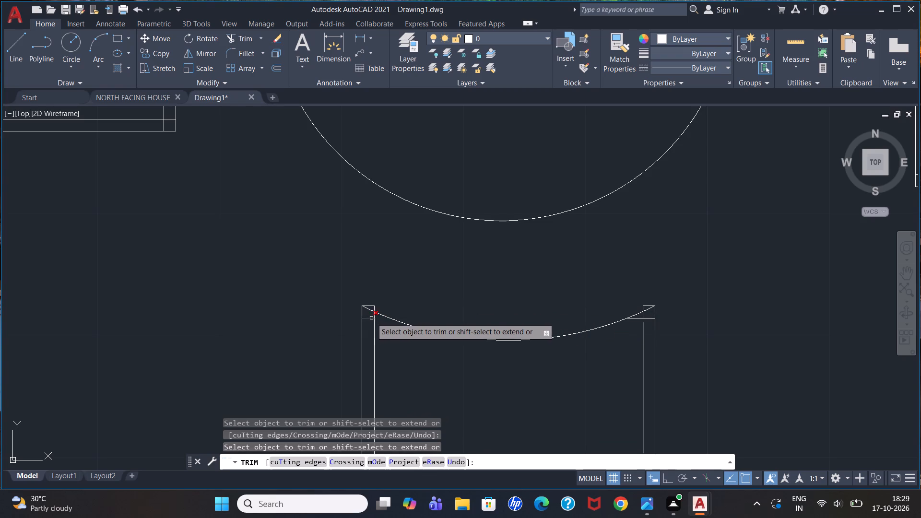
click(374, 306)
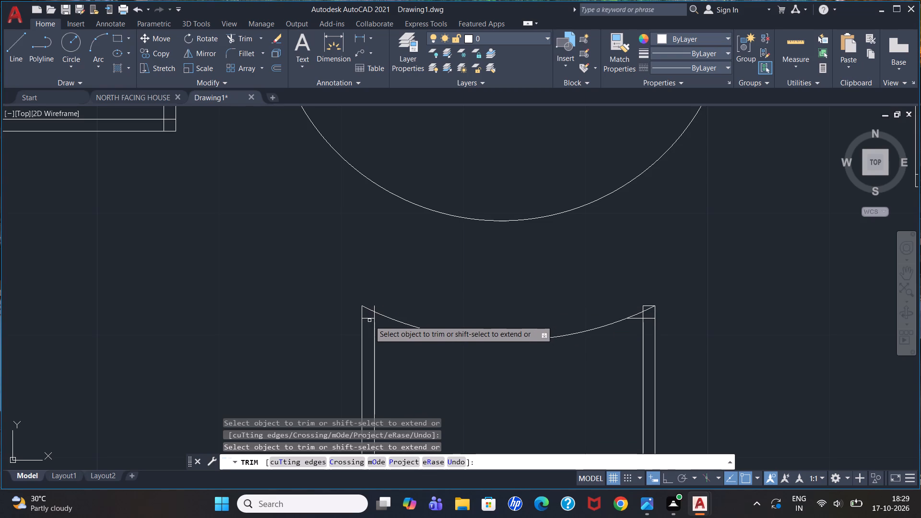
click(369, 318)
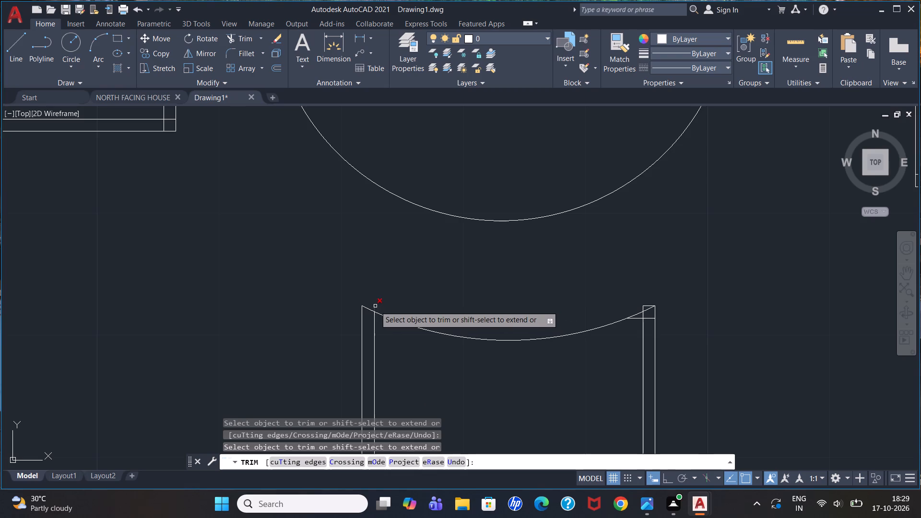
click(375, 306)
click(648, 319)
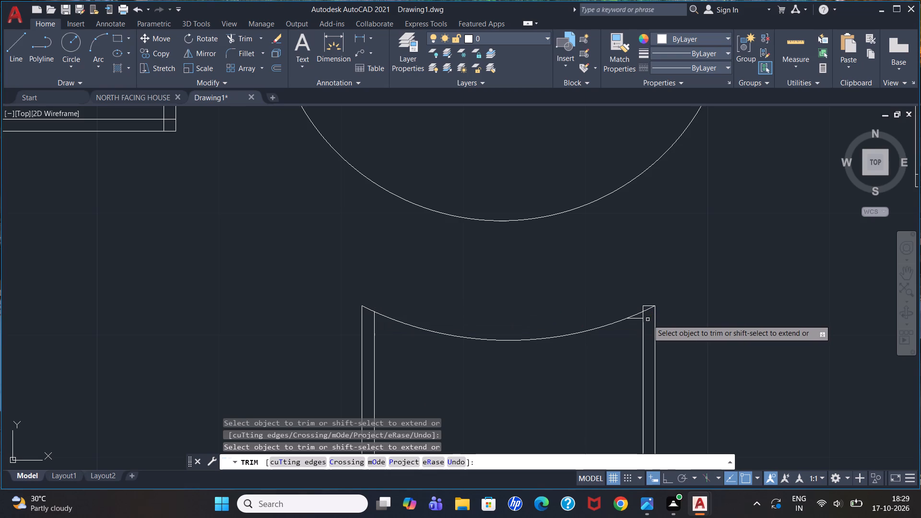
click(633, 319)
click(646, 307)
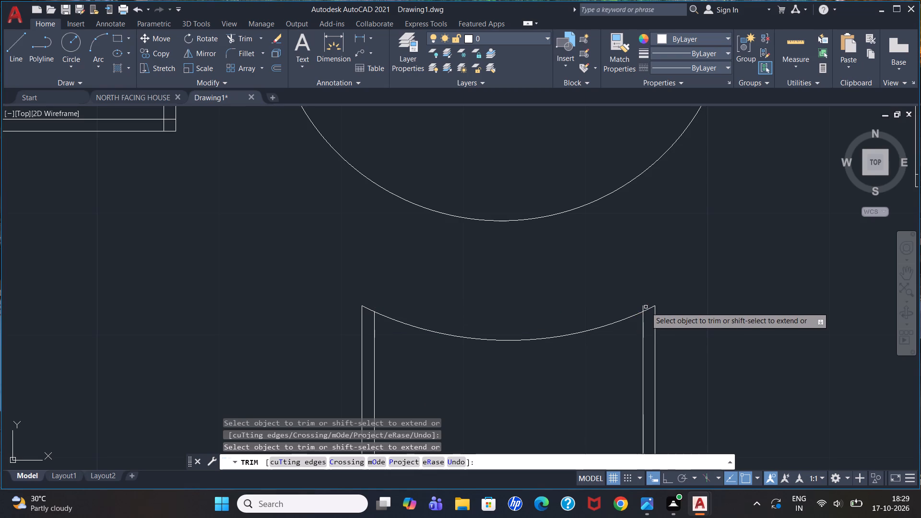
click(643, 305)
scroll(533, 260, down, 2)
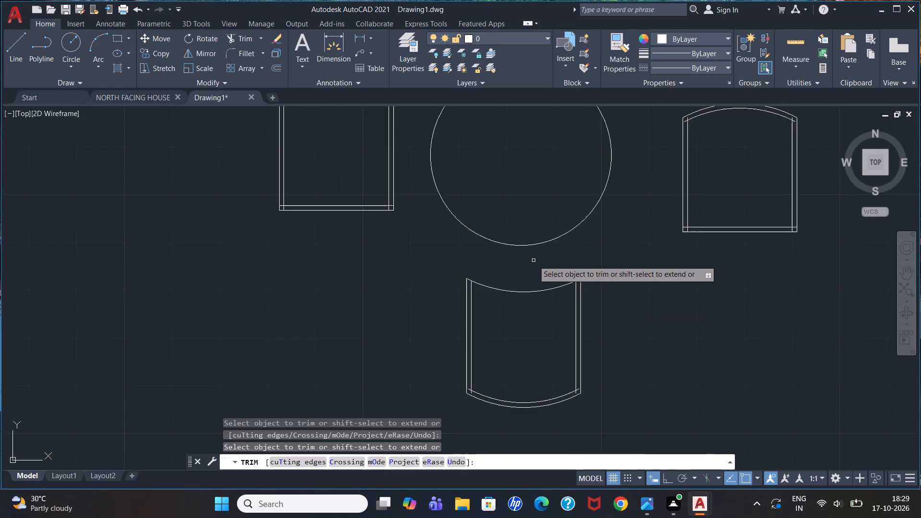
scroll(533, 260, down, 2)
scroll(566, 356, up, 1)
key(Escape)
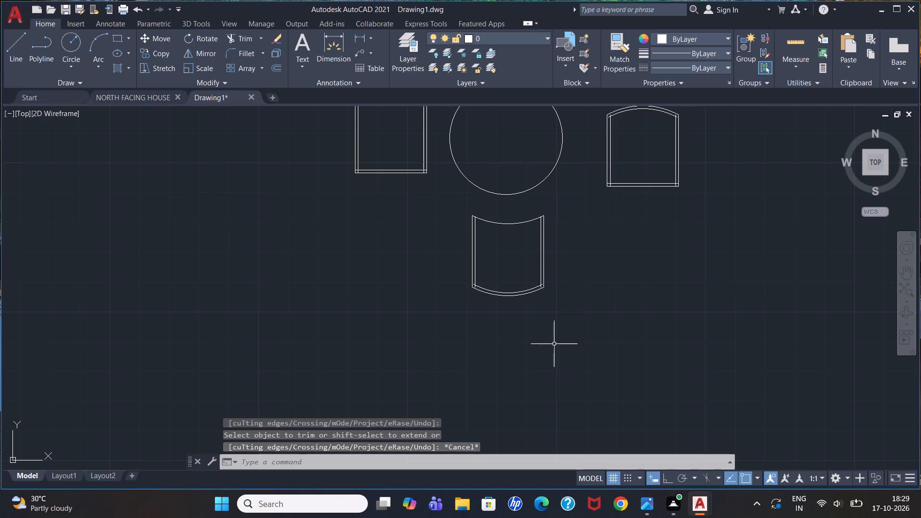
Delete the west, north and east chairs around the circle, keeping only the south chair.
scroll(493, 214, down, 2)
scroll(533, 140, up, 2)
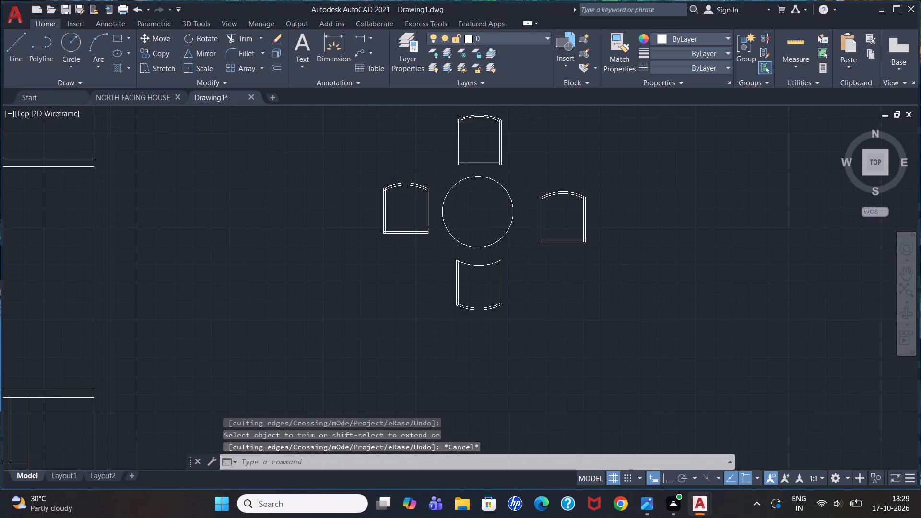
scroll(532, 173, down, 1)
click(322, 156)
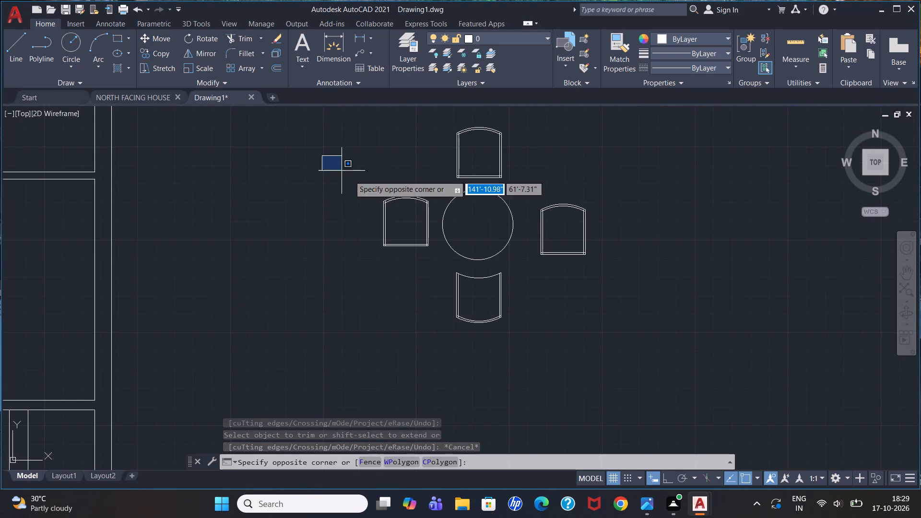
click(431, 276)
drag(417, 93, 428, 102)
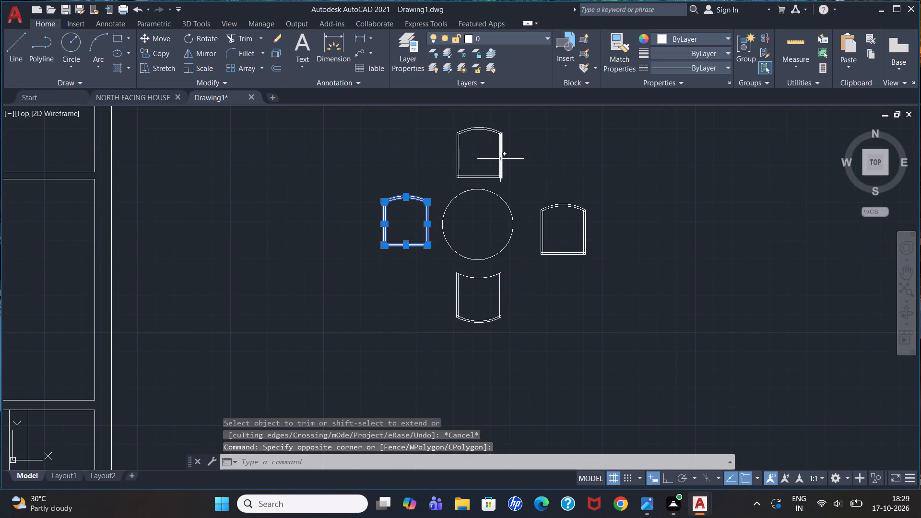
click(447, 125)
click(526, 188)
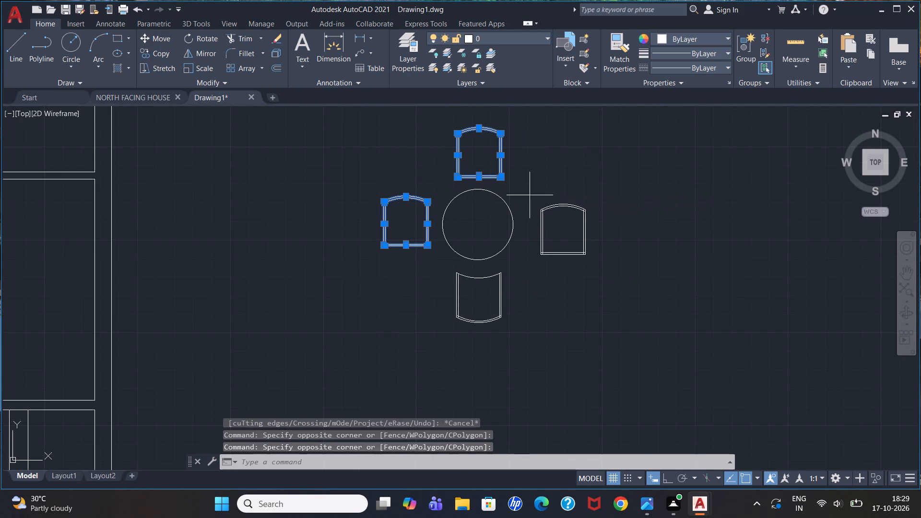
click(530, 195)
click(608, 279)
key(Delete)
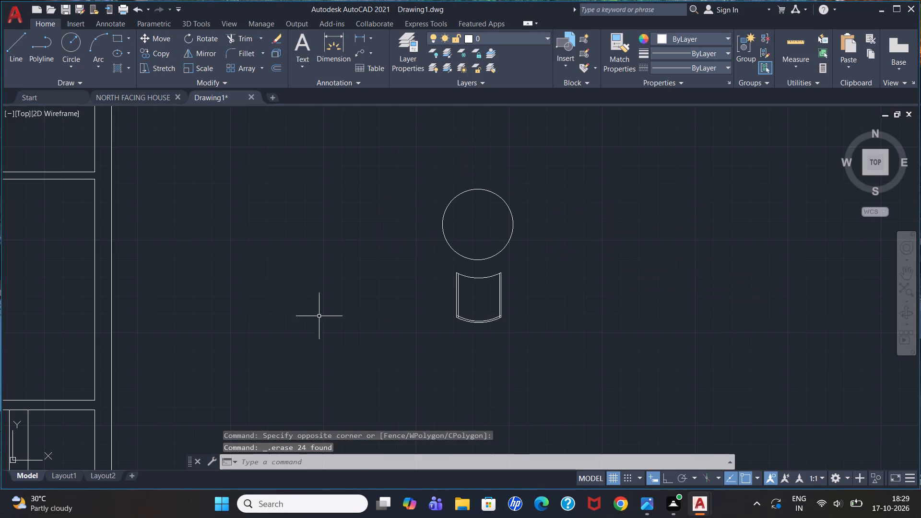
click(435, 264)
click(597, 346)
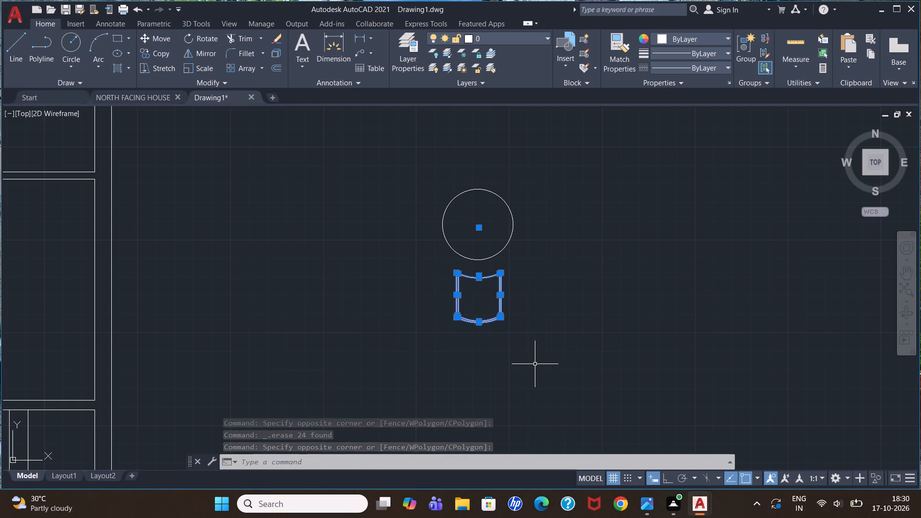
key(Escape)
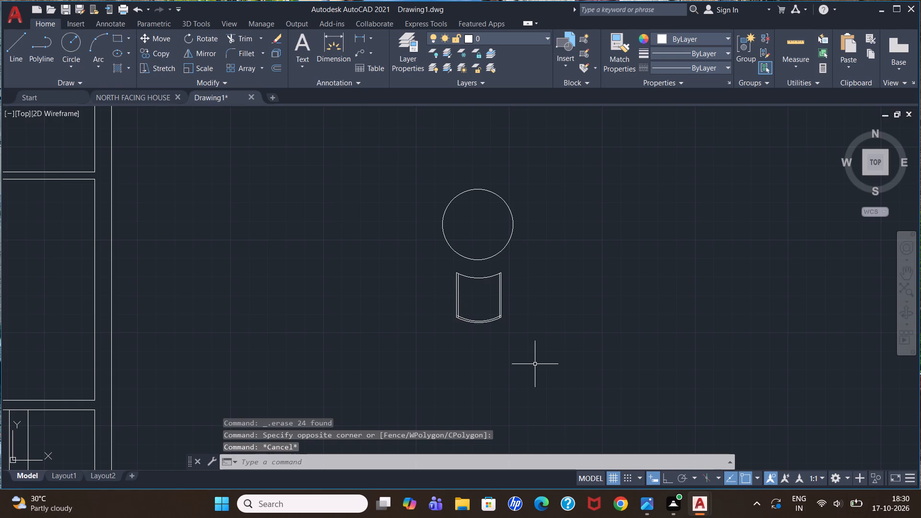
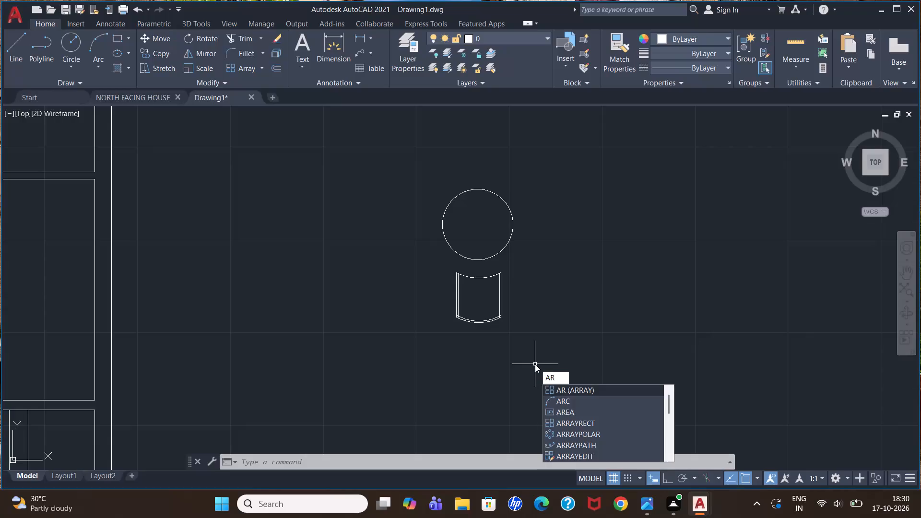
Create an associative polar array of the south chair around the circle's centre, with 6 items filling 360 degrees.
key(Return)
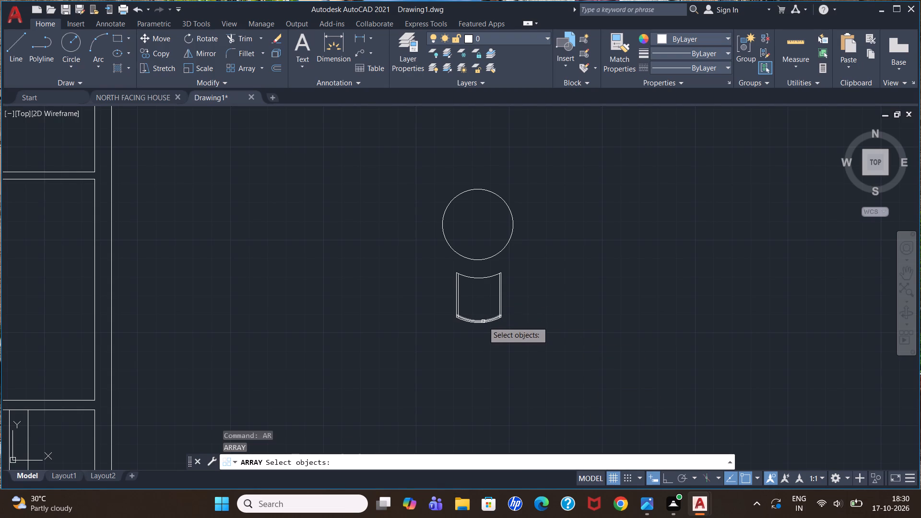
click(429, 259)
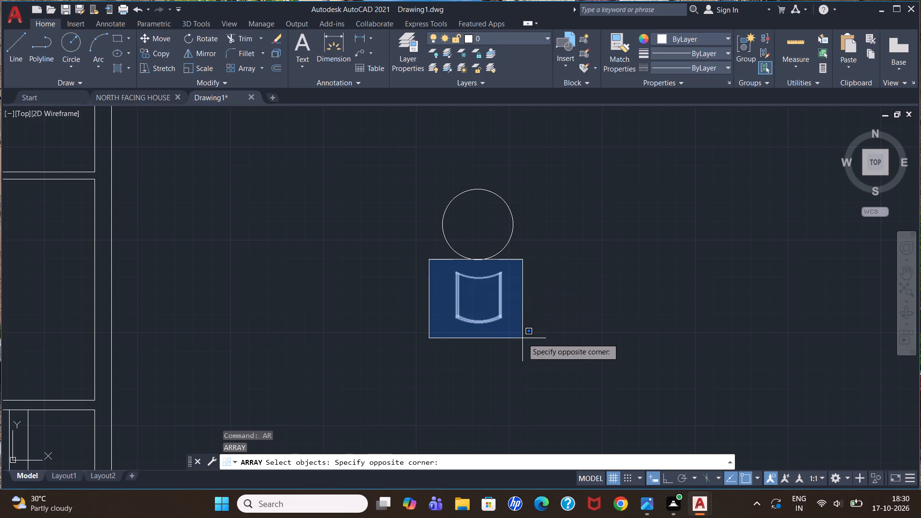
click(524, 343)
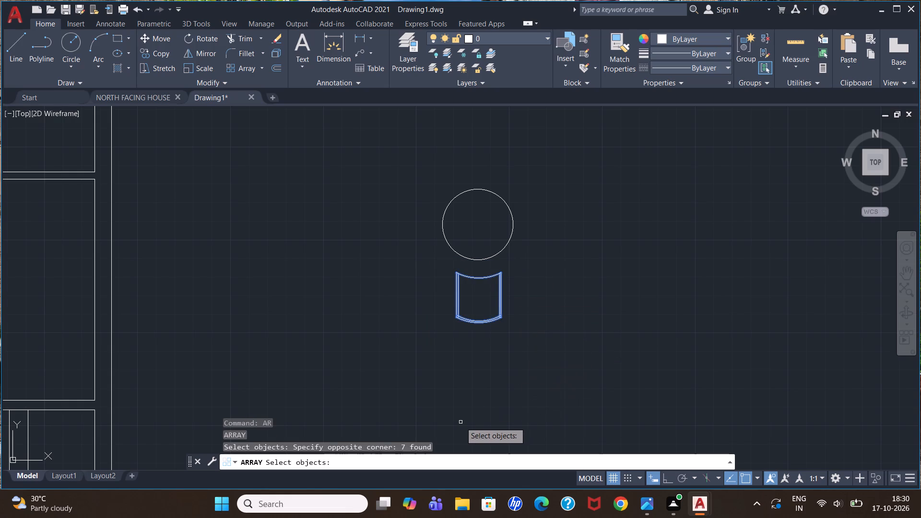
key(Return)
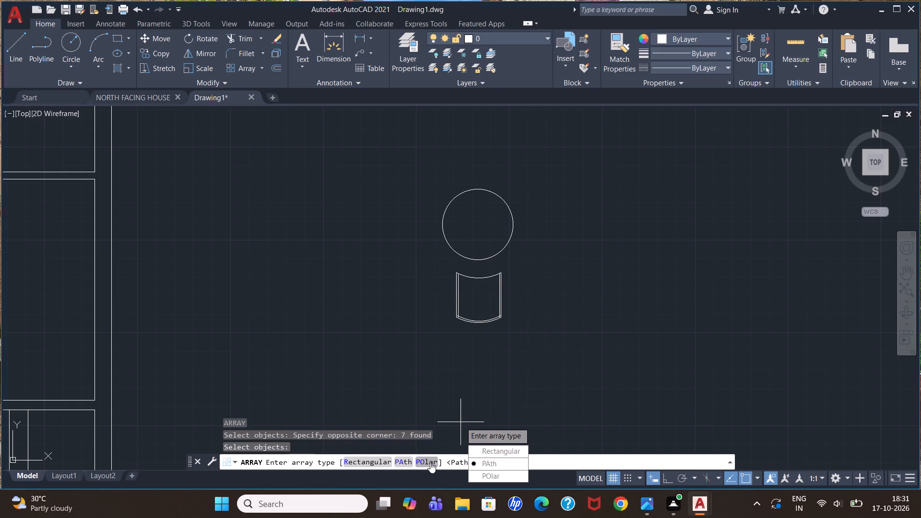
click(430, 462)
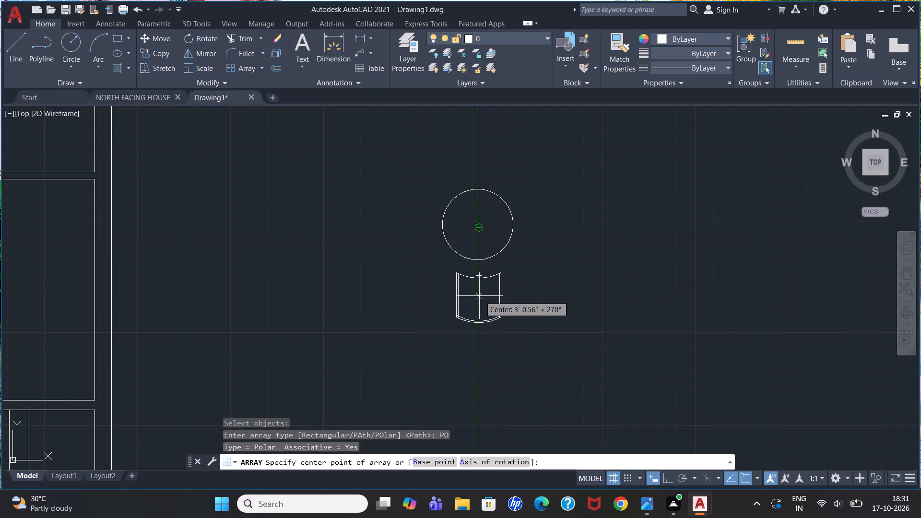
click(479, 224)
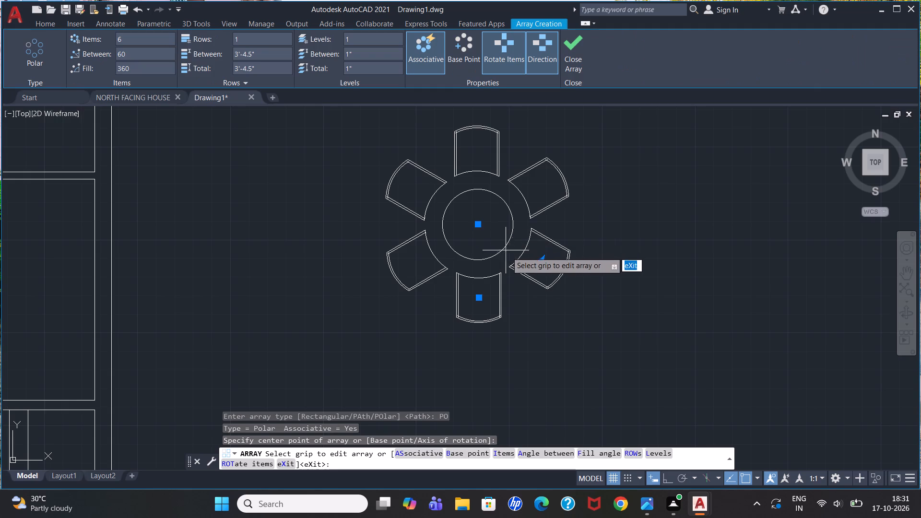
click(546, 379)
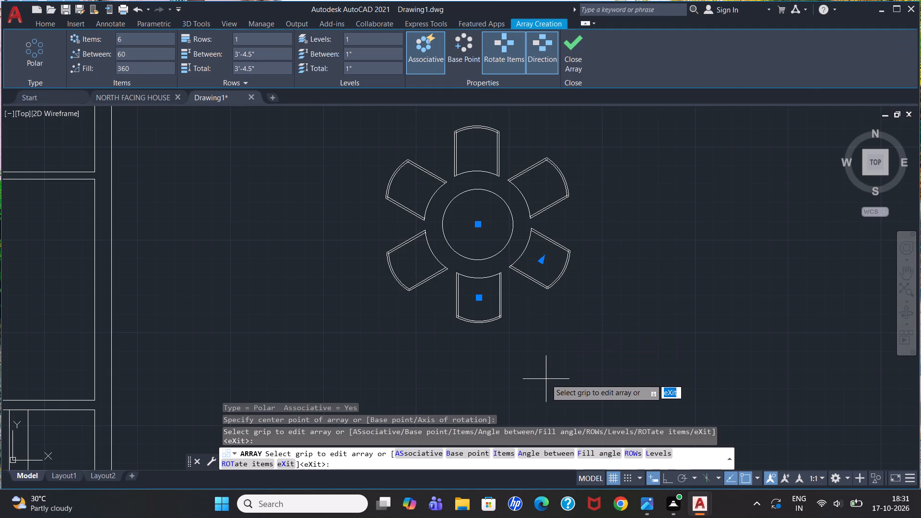
key(Escape)
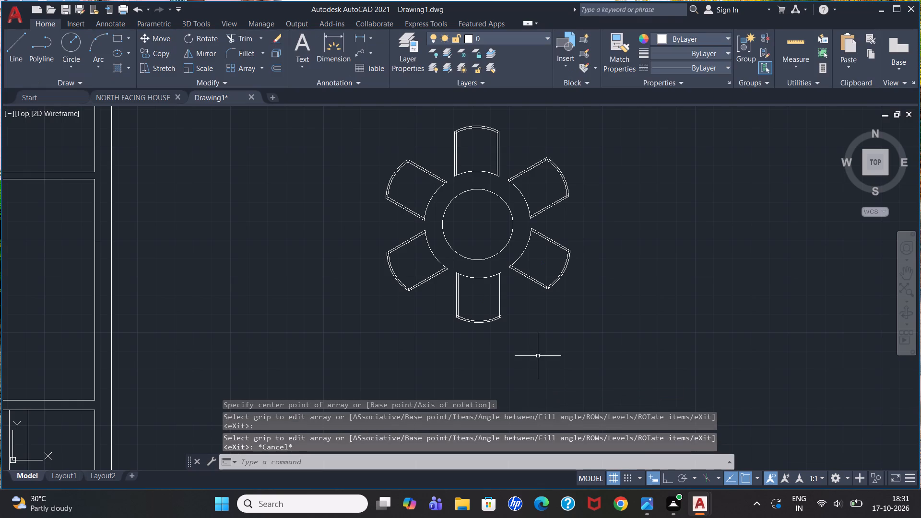
scroll(539, 353, down, 2)
key(Escape)
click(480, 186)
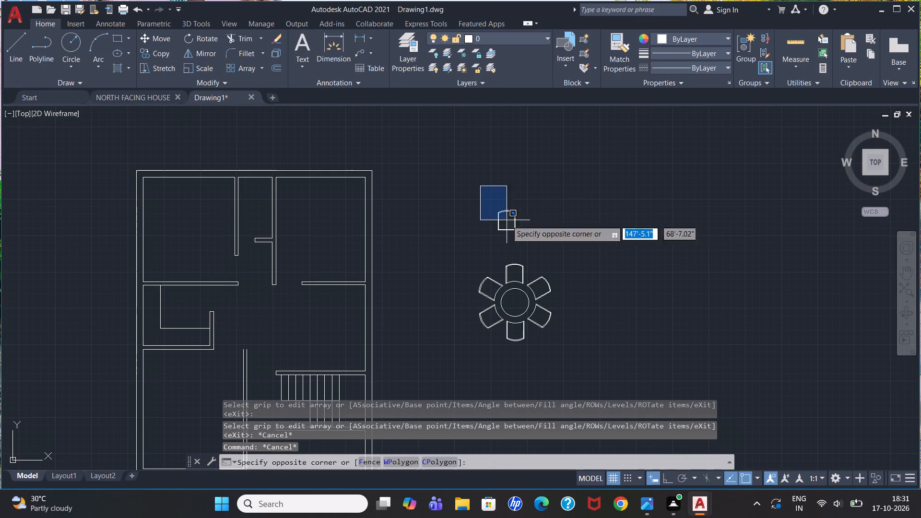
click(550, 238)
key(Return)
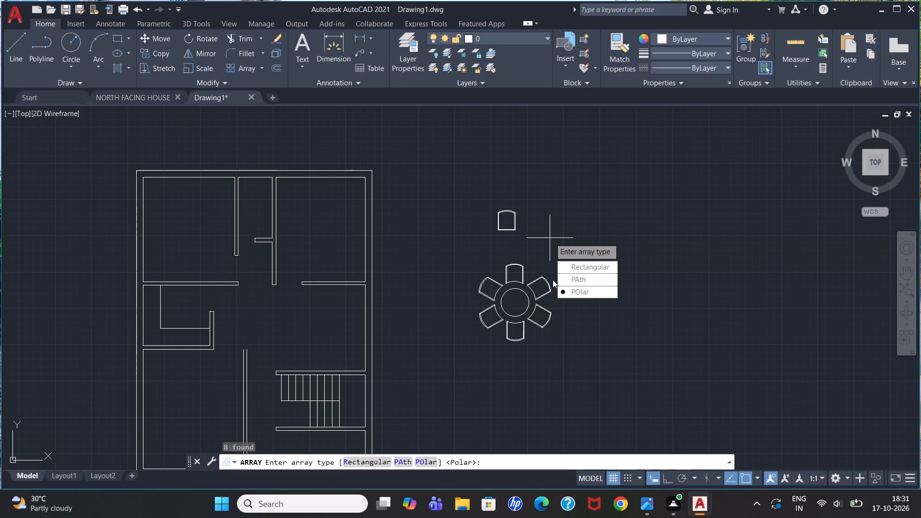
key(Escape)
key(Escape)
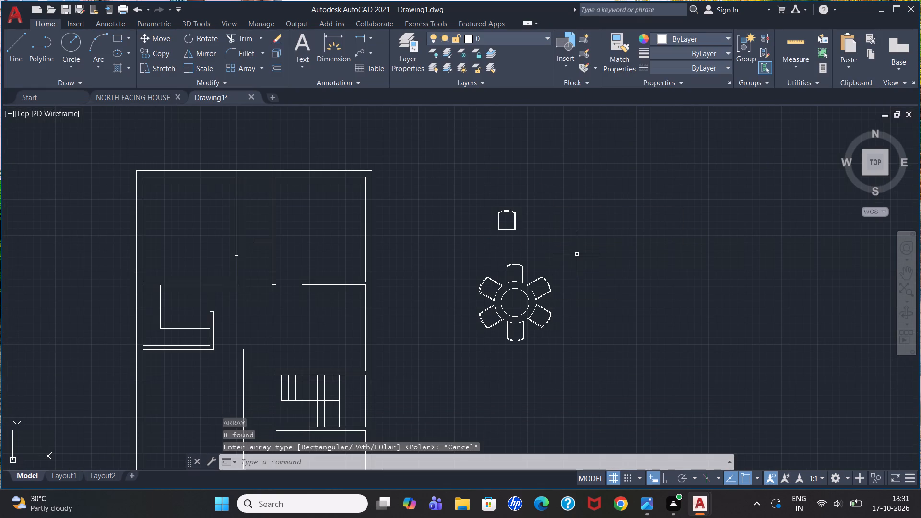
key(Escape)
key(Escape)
Delete the leftover single chair north of the round table.
click(476, 200)
click(528, 246)
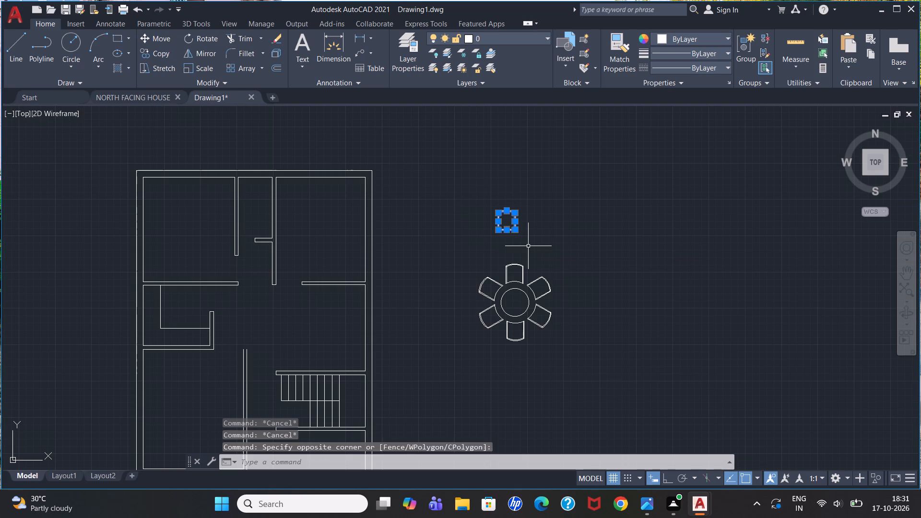
key(Delete)
Move the round table and its six chairs by the circle's centre into the room directly above the staircase.
scroll(528, 246, down, 1)
scroll(528, 277, up, 2)
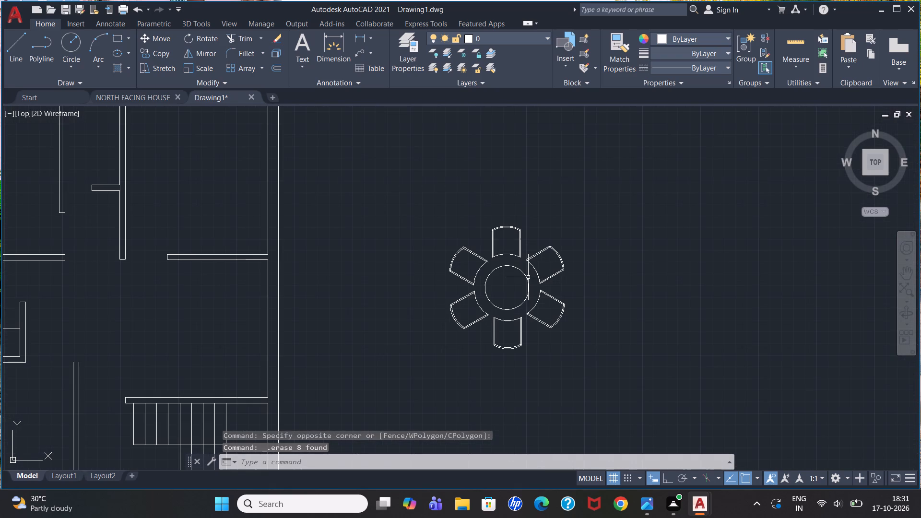
scroll(528, 277, up, 1)
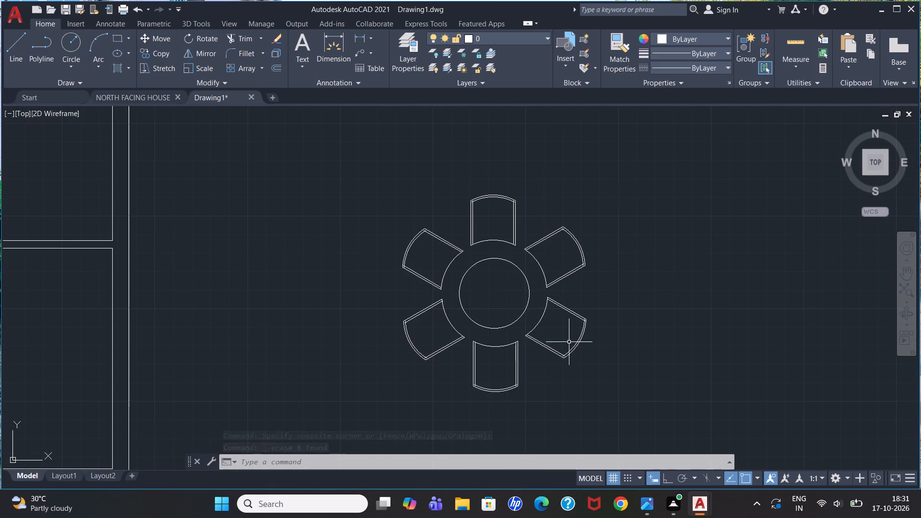
click(295, 150)
click(676, 418)
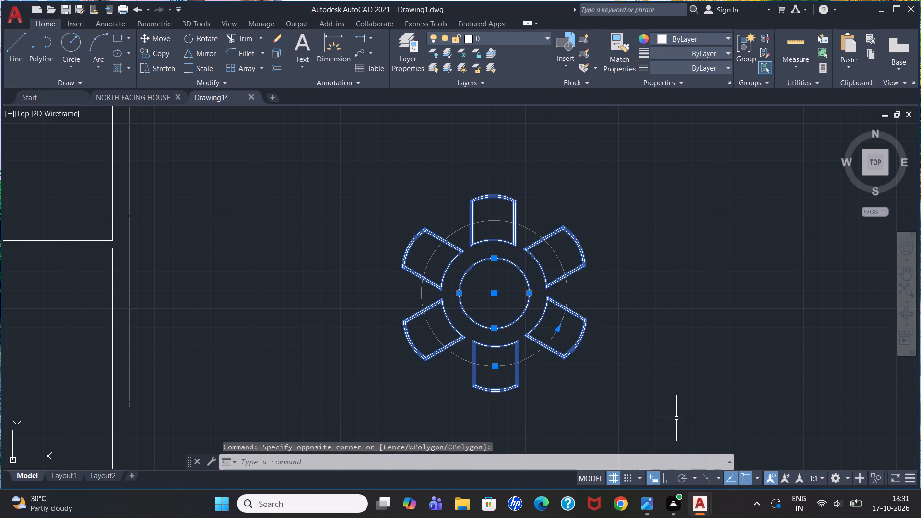
key(m)
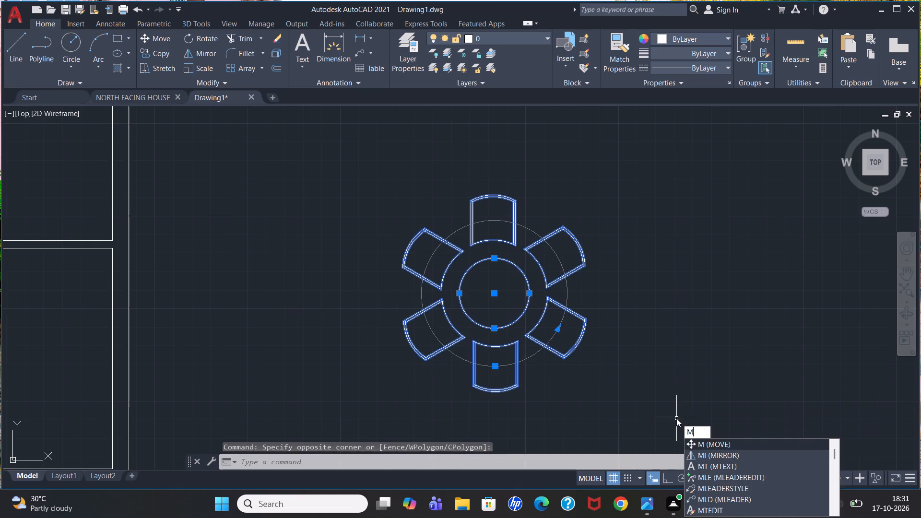
key(Return)
click(495, 295)
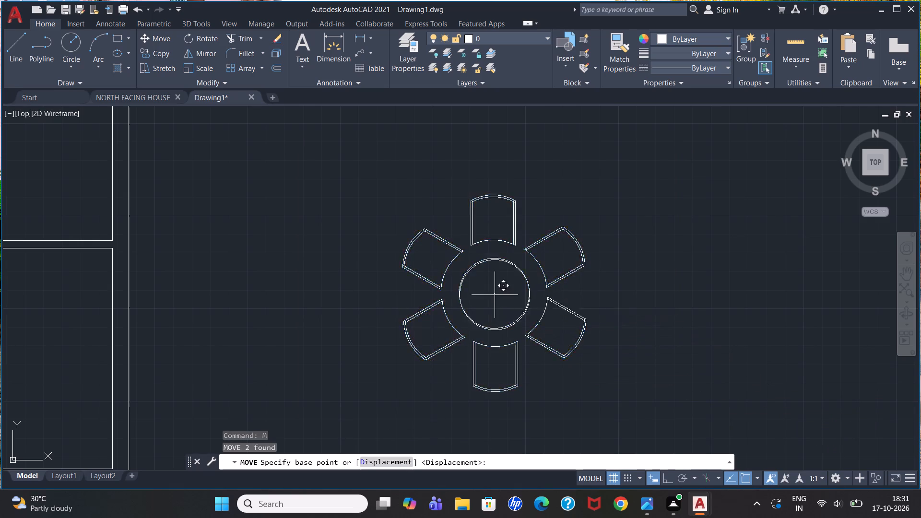
scroll(183, 289, down, 3)
scroll(139, 311, up, 2)
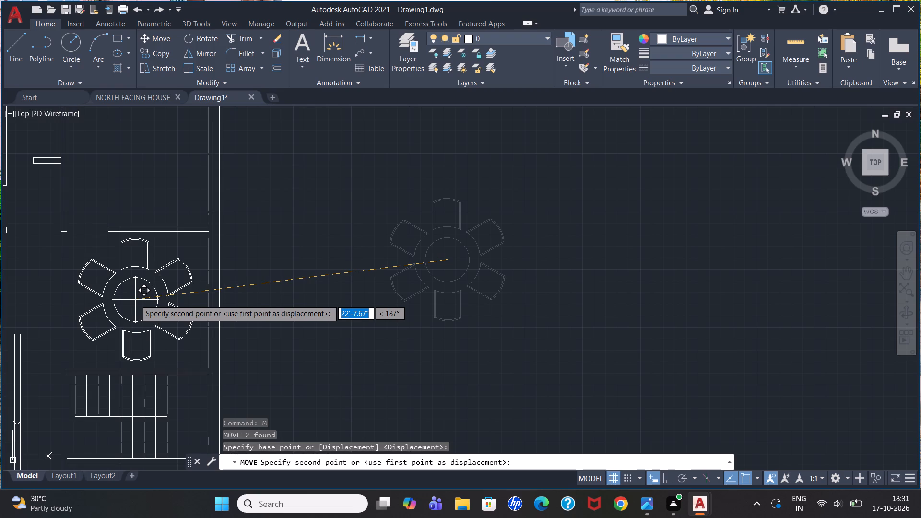
click(137, 301)
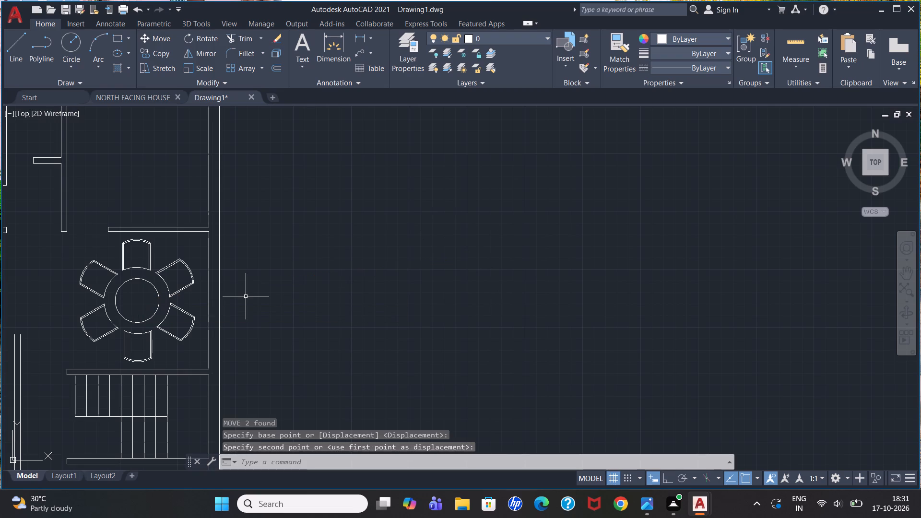
key(Escape)
key(Escape)
key(Escape)
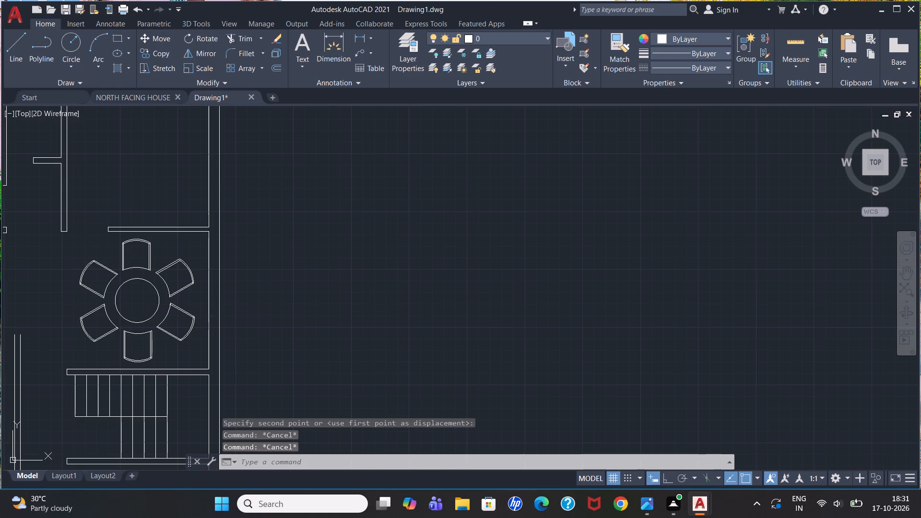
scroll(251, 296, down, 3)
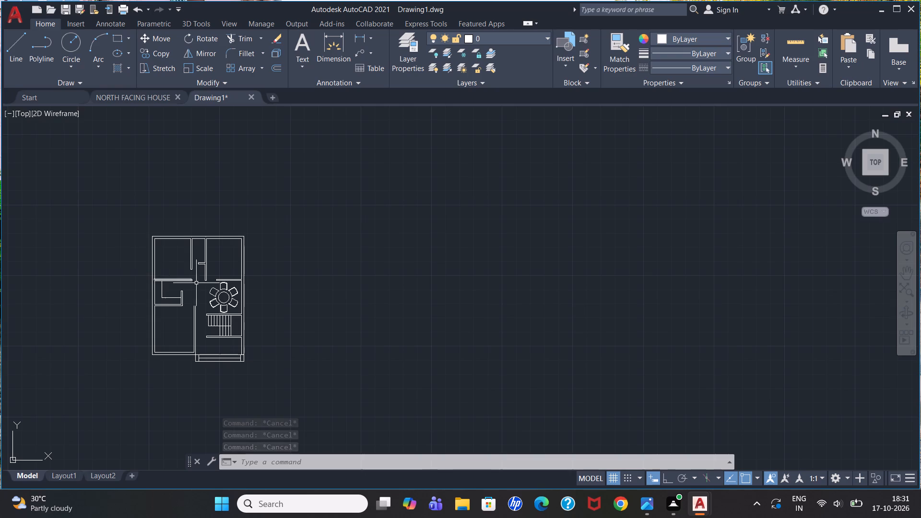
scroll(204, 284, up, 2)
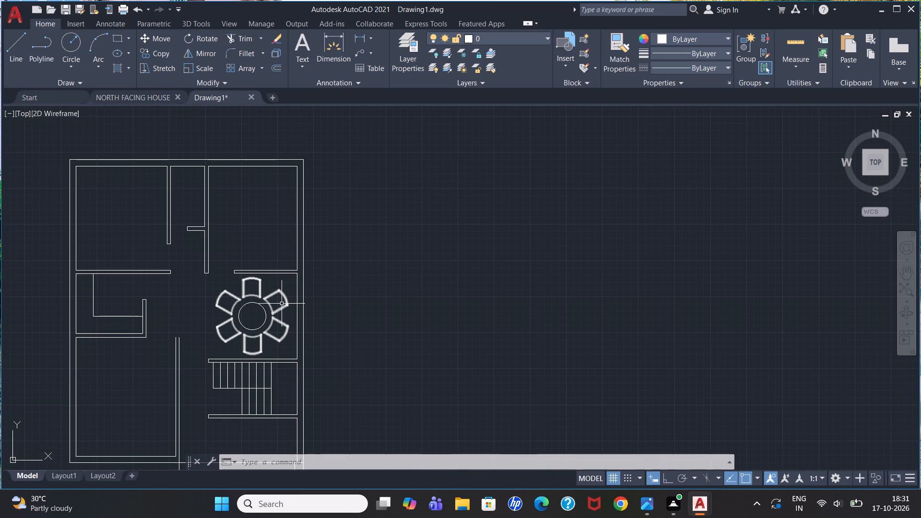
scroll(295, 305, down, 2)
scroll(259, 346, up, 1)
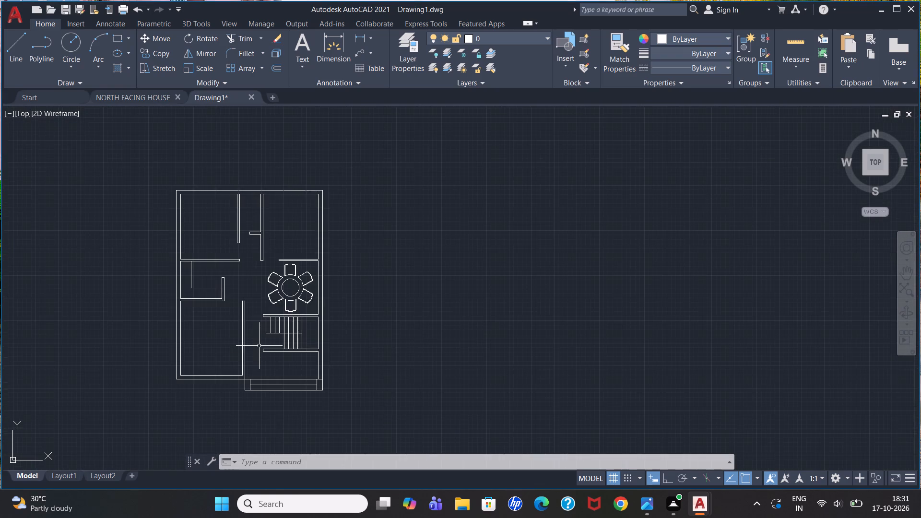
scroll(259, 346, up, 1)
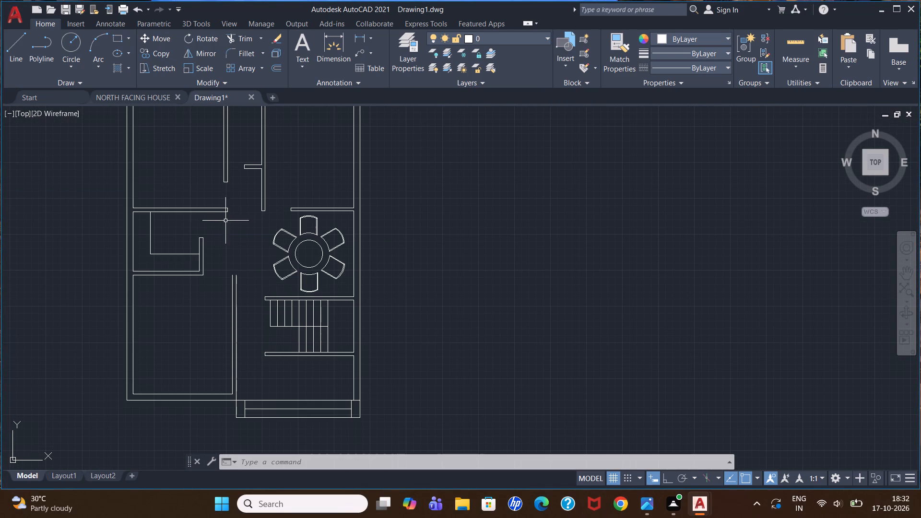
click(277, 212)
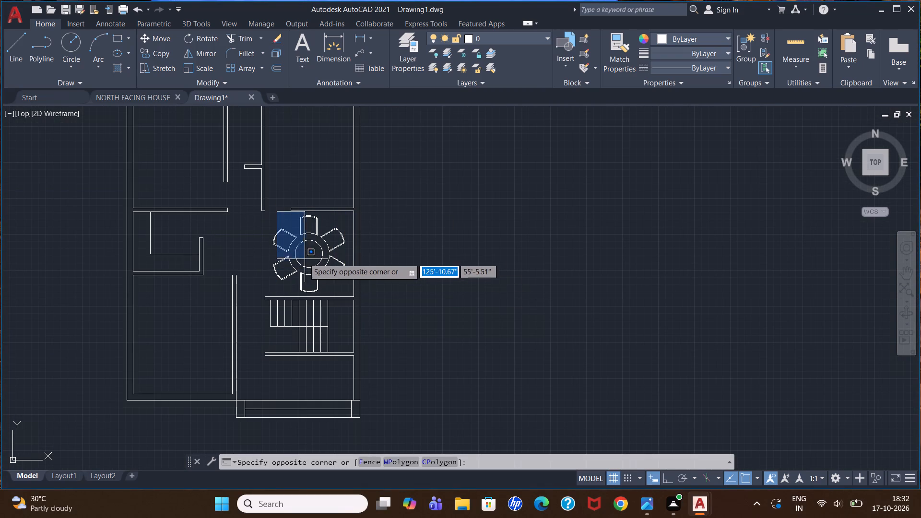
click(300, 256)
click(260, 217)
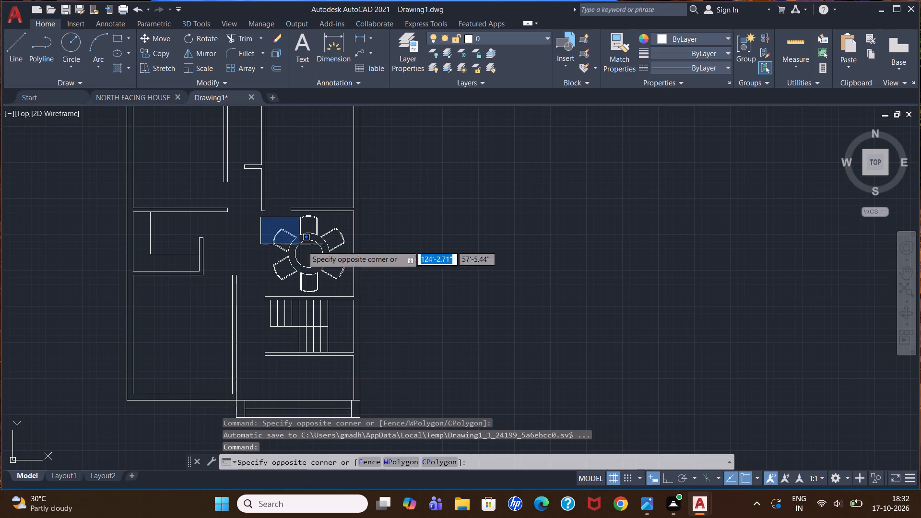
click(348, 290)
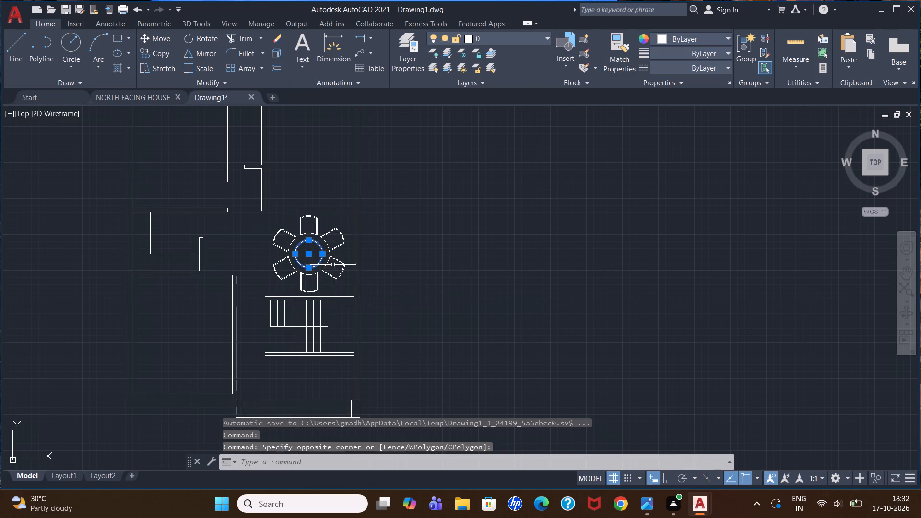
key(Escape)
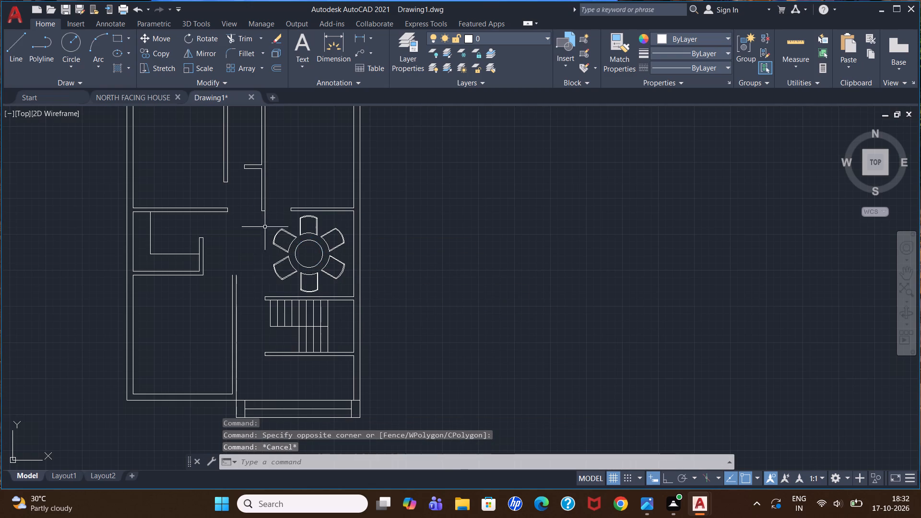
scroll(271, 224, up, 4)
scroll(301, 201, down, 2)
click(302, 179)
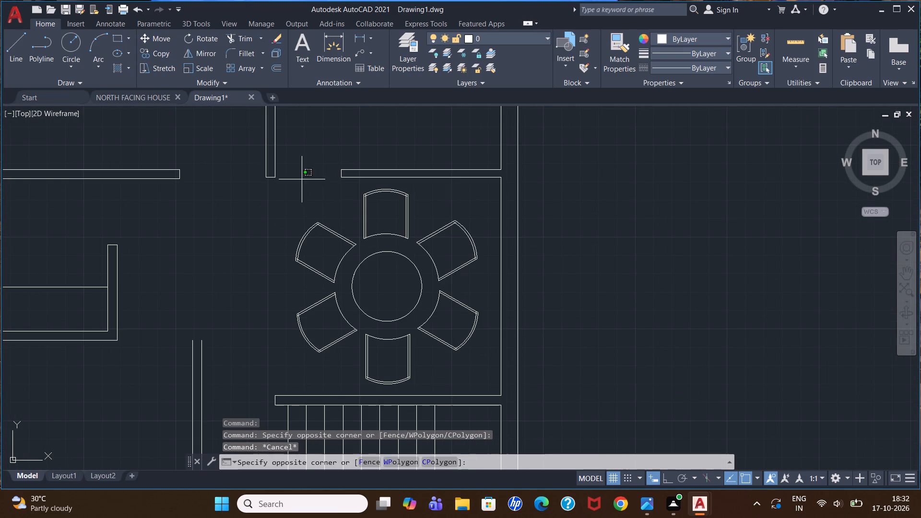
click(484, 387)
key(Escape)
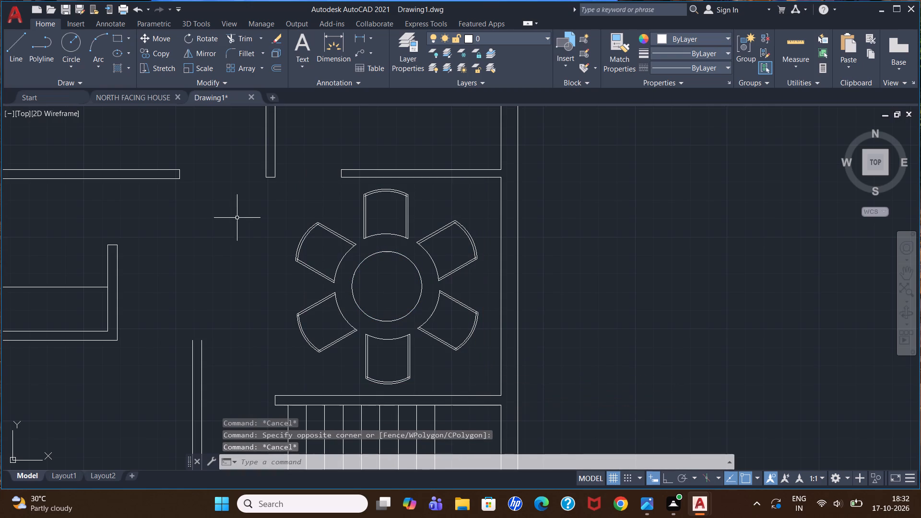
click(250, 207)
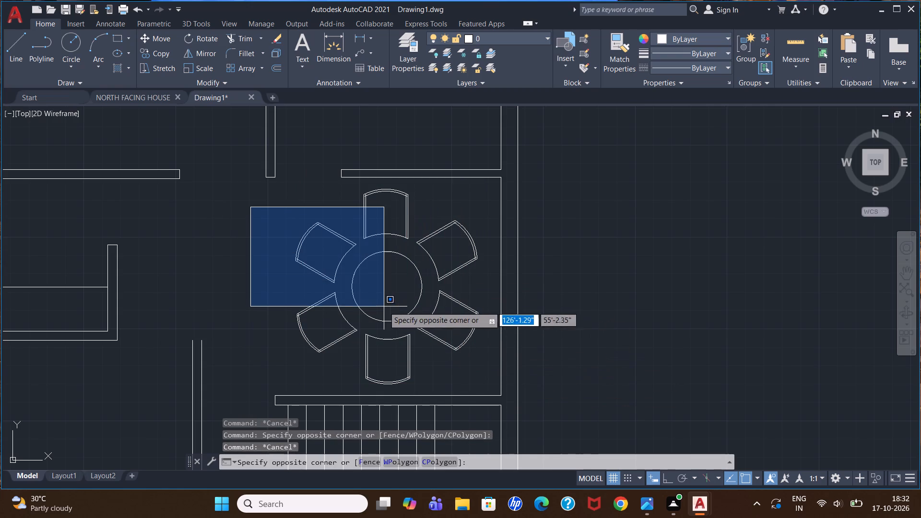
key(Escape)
Scale the round table and its six chairs about the circle's centre by a factor of about 0.9.
click(301, 161)
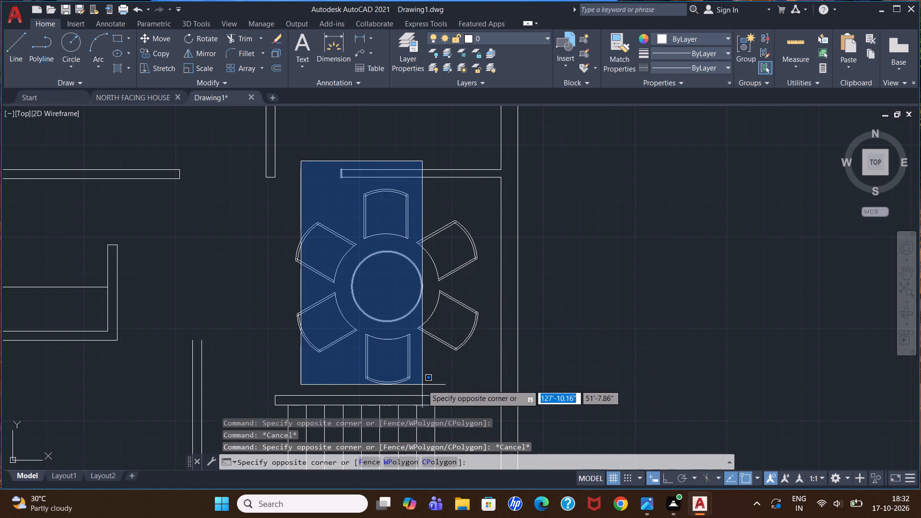
click(479, 388)
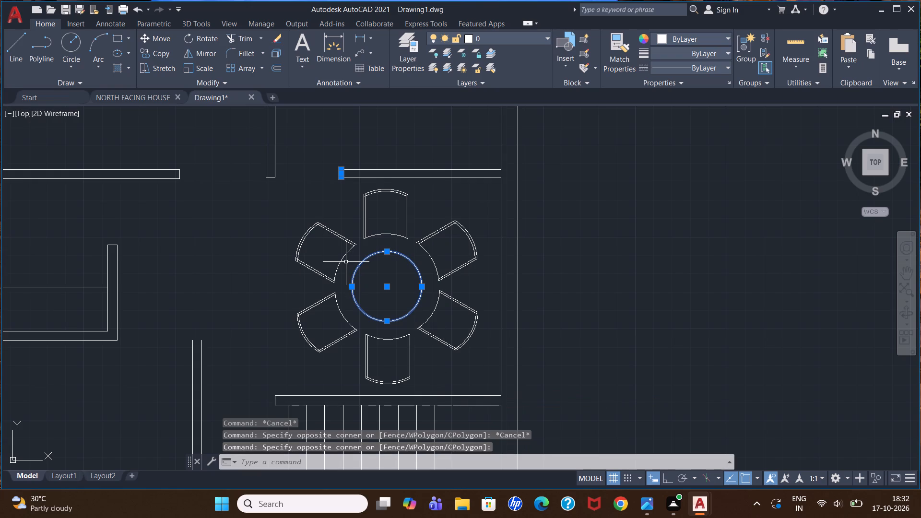
click(343, 257)
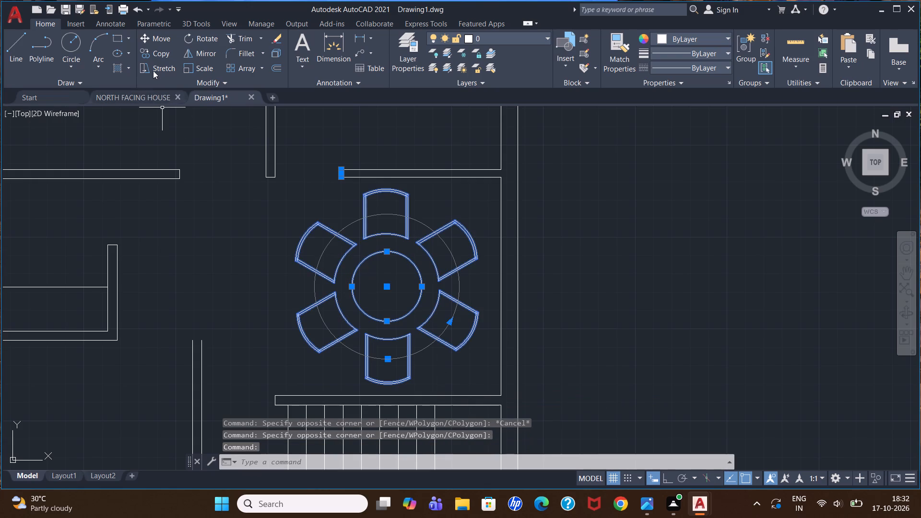
click(204, 65)
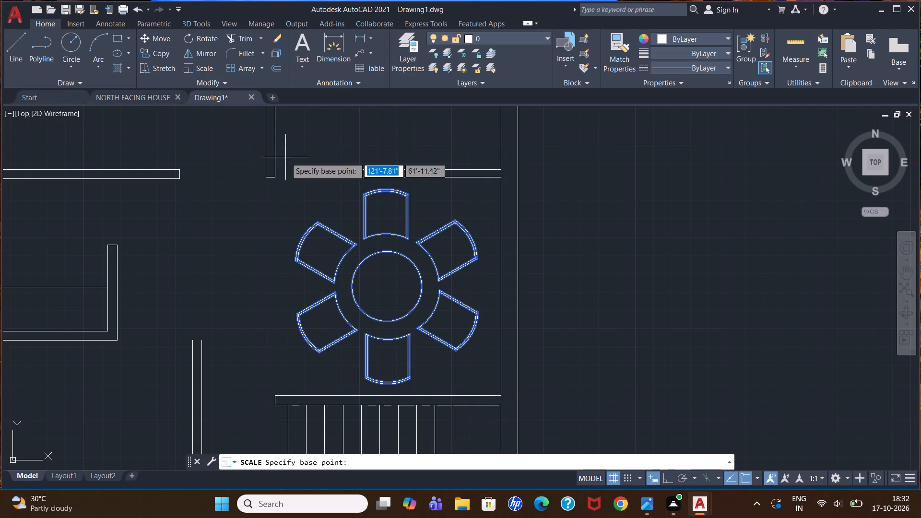
click(387, 286)
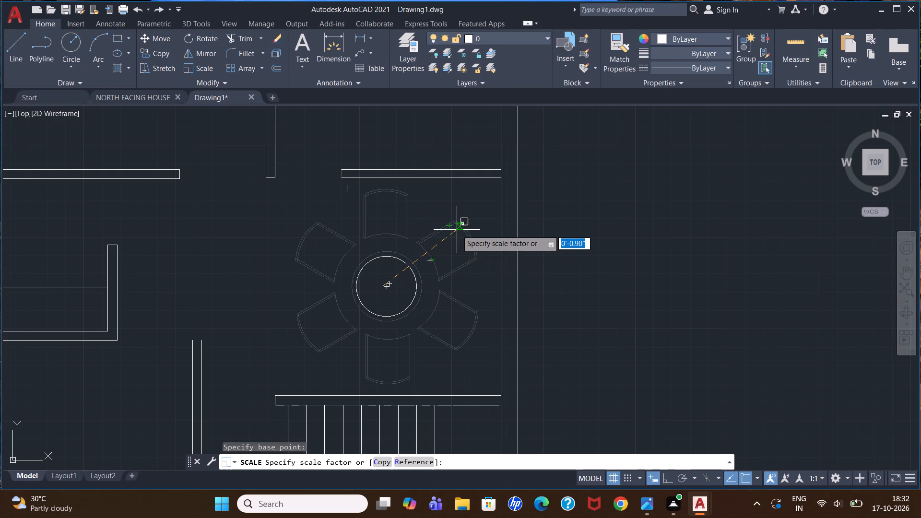
click(457, 230)
scroll(417, 248, down, 2)
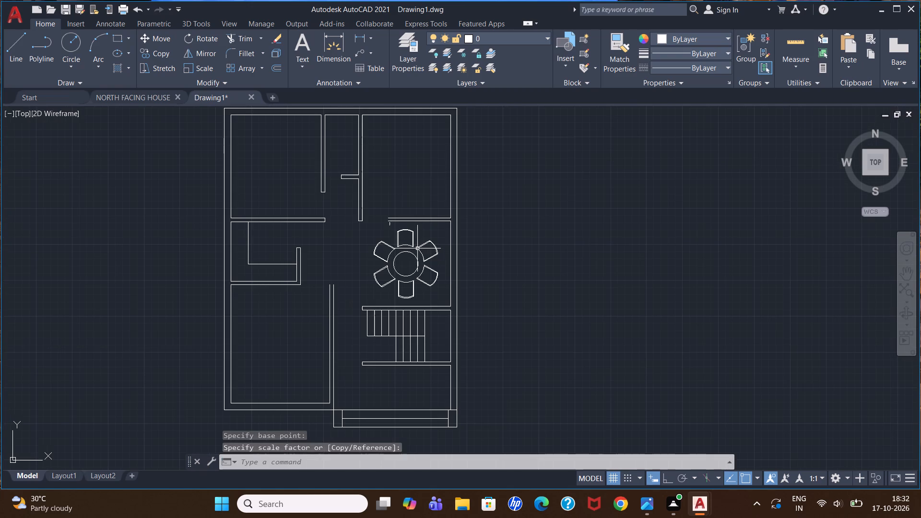
scroll(423, 224, down, 1)
Delete the stray short line north of the table and close the wall's open west end beside it with a 4" line.
scroll(423, 235, up, 2)
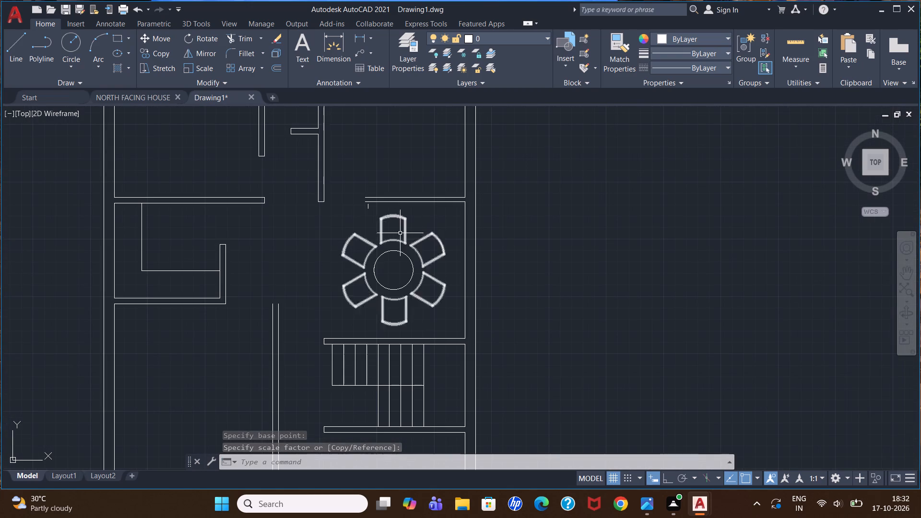
scroll(375, 199, up, 3)
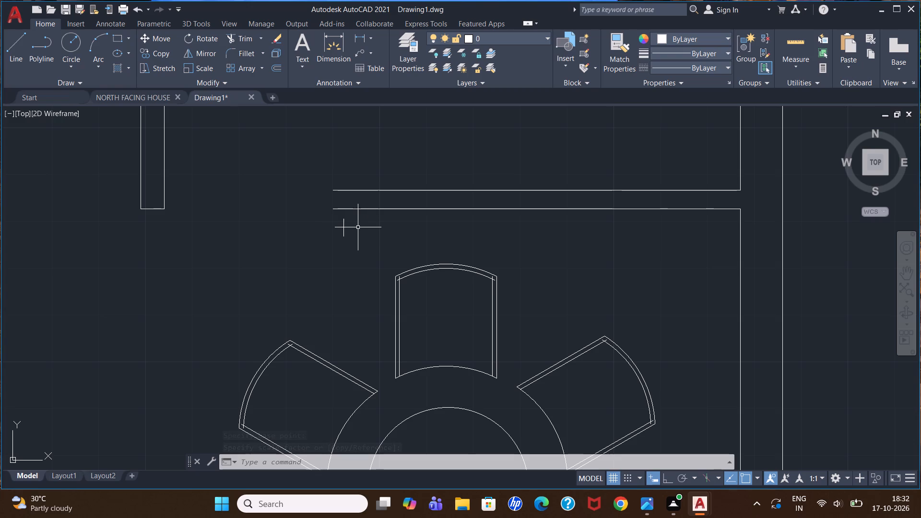
click(343, 226)
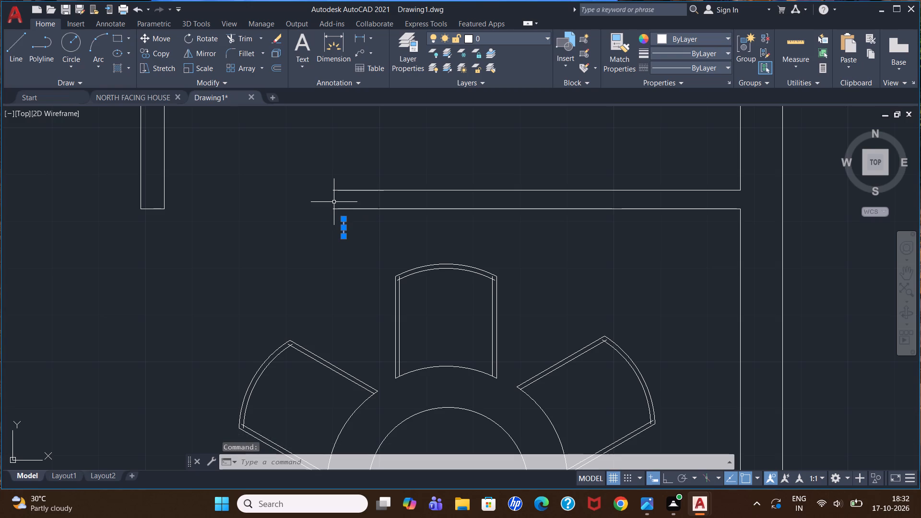
key(Delete)
key(l)
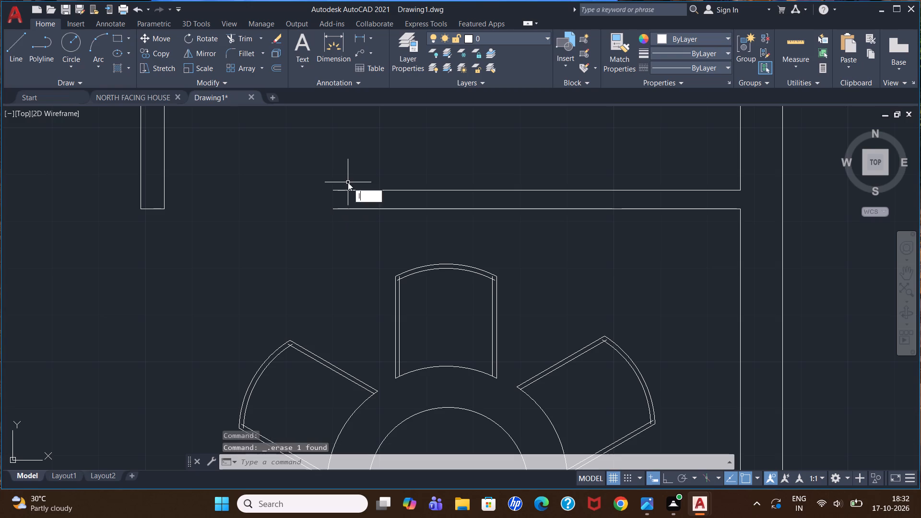
key(Return)
click(331, 190)
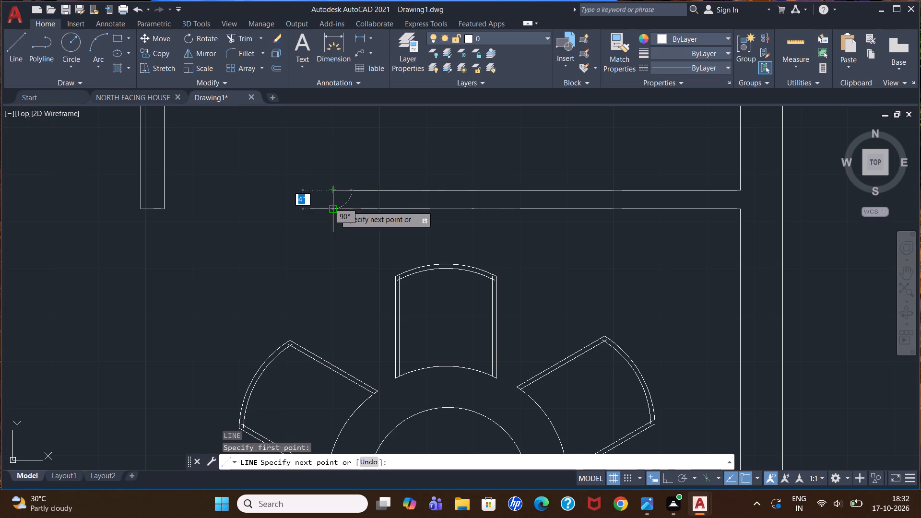
click(335, 206)
key(Escape)
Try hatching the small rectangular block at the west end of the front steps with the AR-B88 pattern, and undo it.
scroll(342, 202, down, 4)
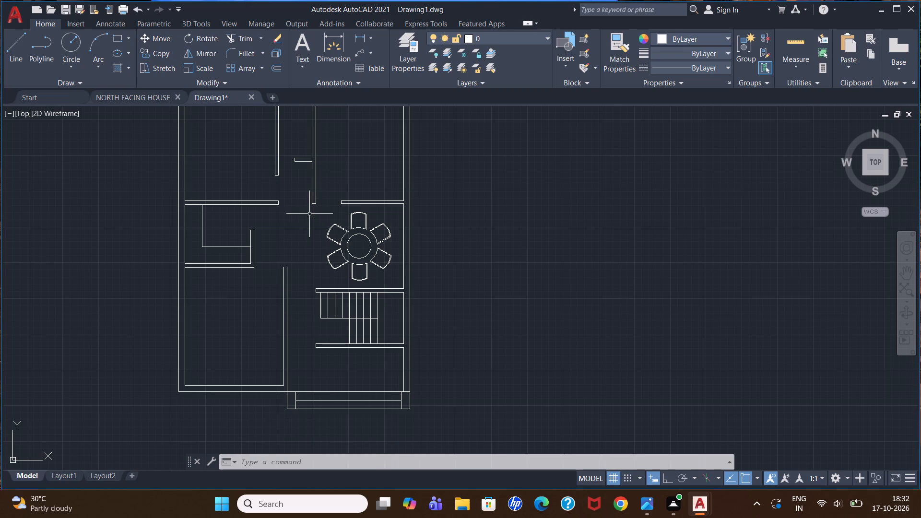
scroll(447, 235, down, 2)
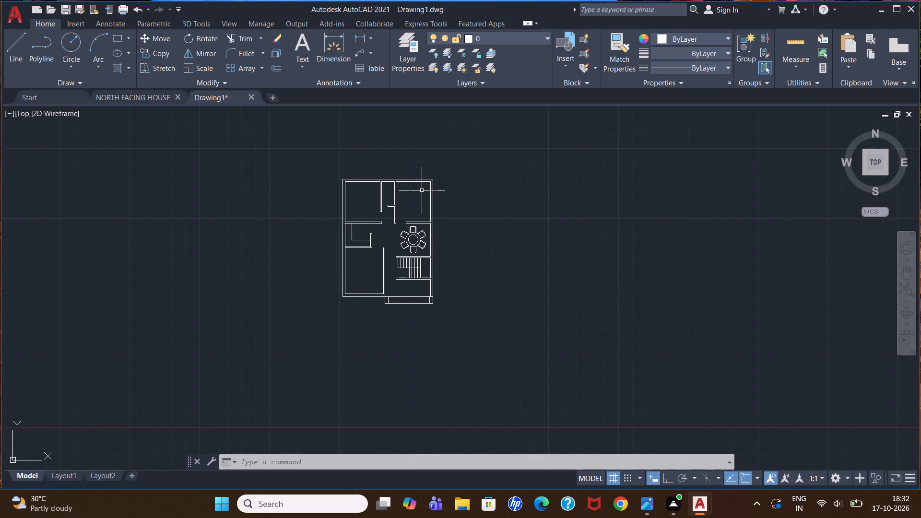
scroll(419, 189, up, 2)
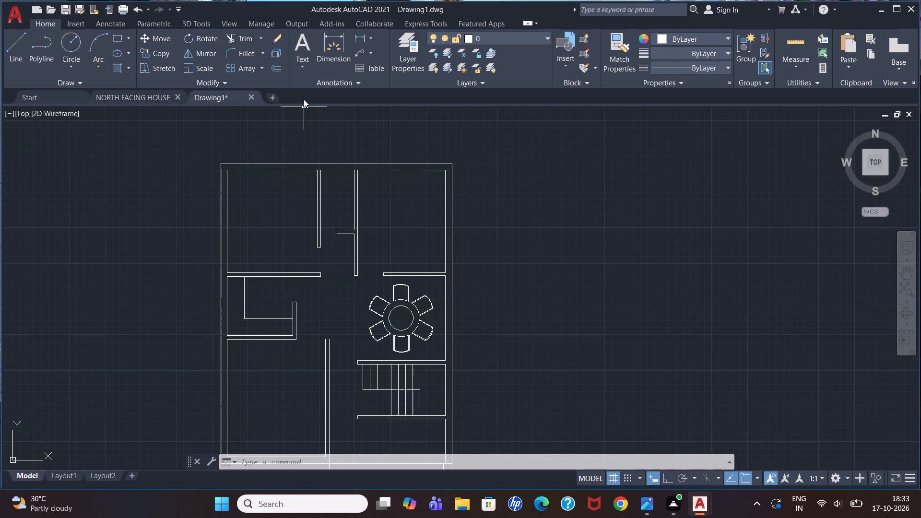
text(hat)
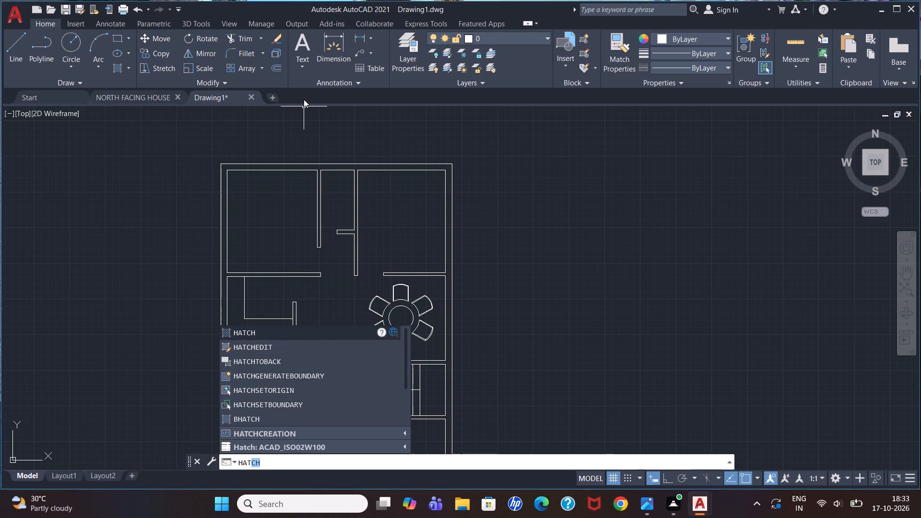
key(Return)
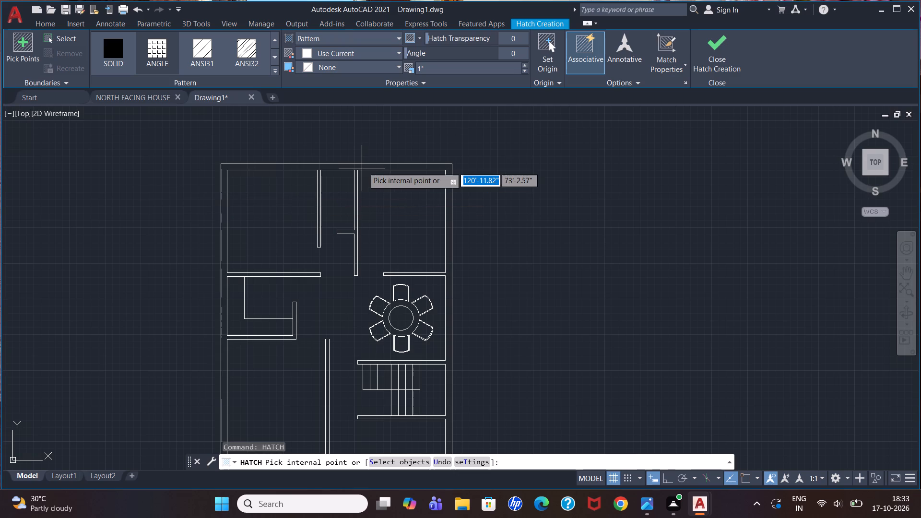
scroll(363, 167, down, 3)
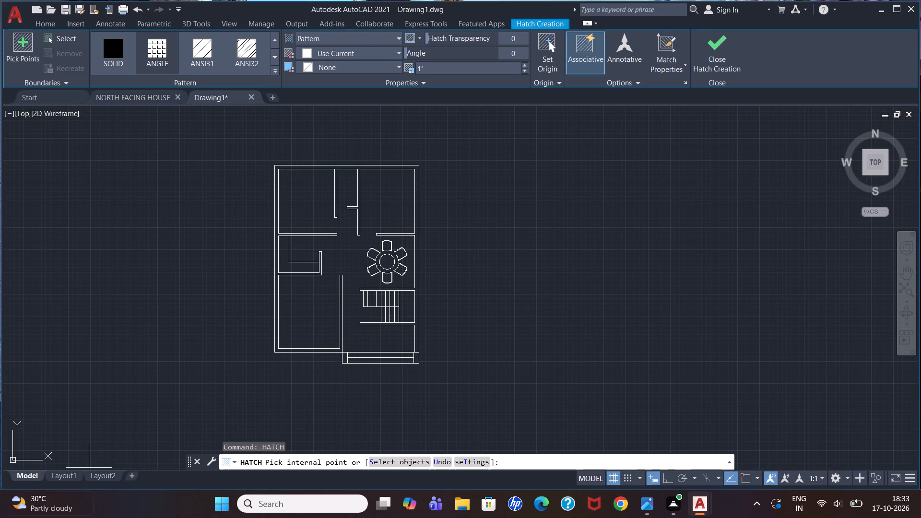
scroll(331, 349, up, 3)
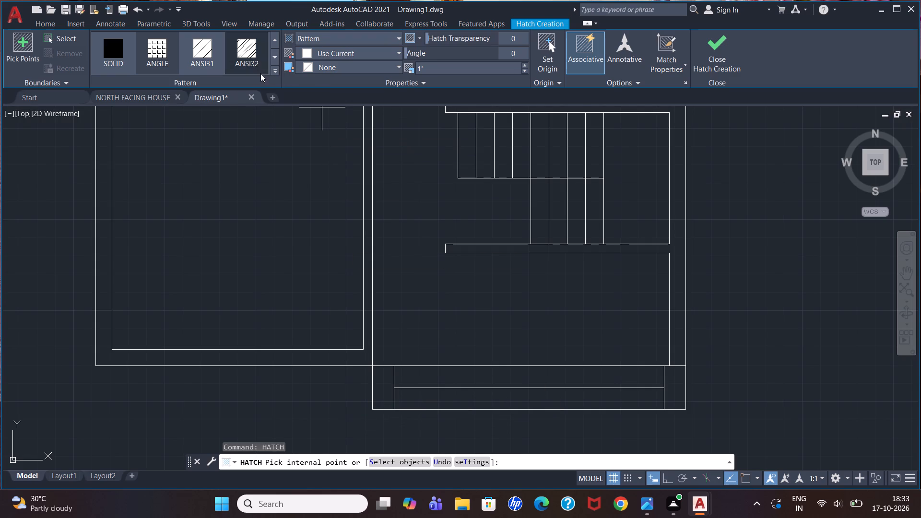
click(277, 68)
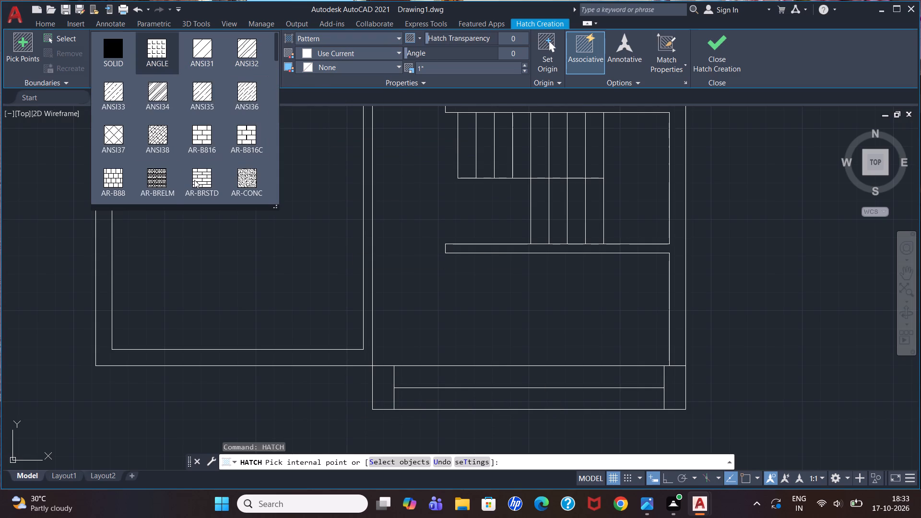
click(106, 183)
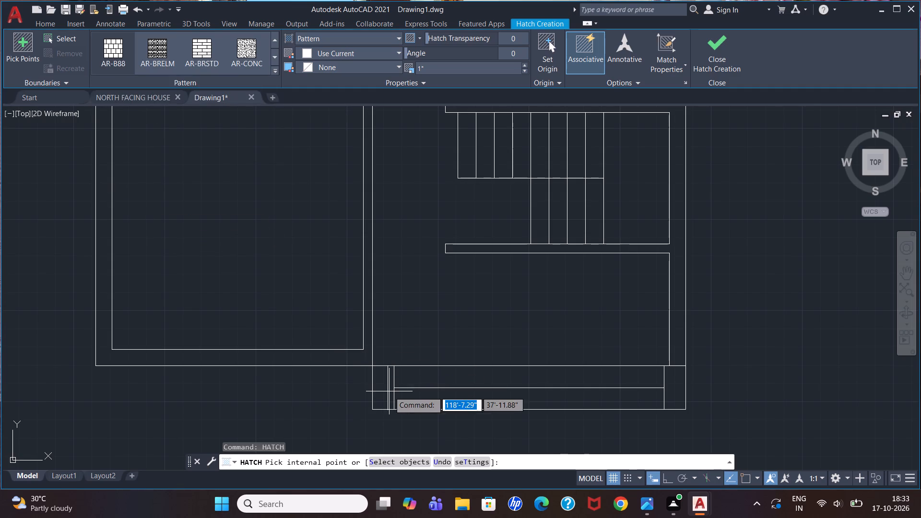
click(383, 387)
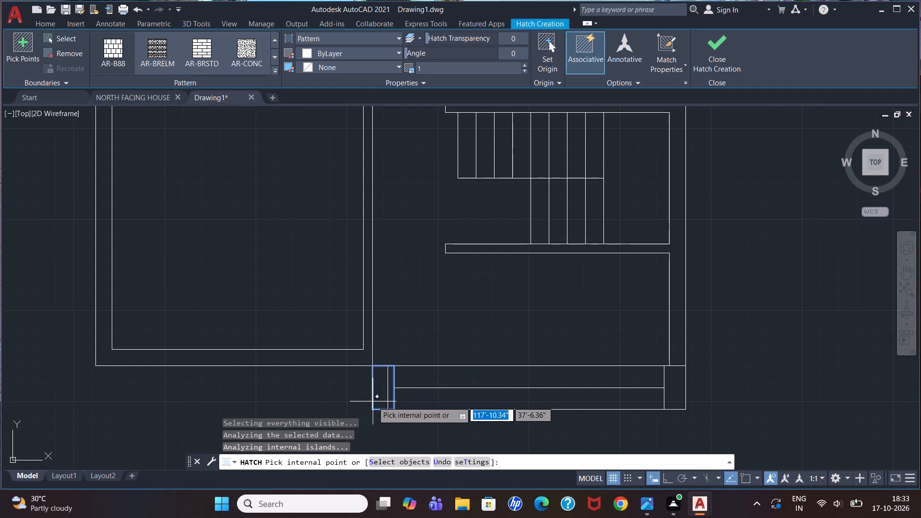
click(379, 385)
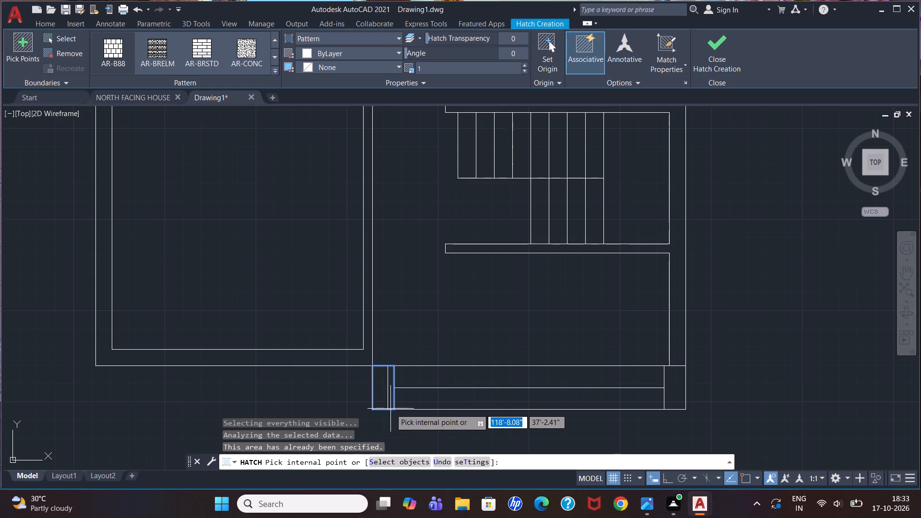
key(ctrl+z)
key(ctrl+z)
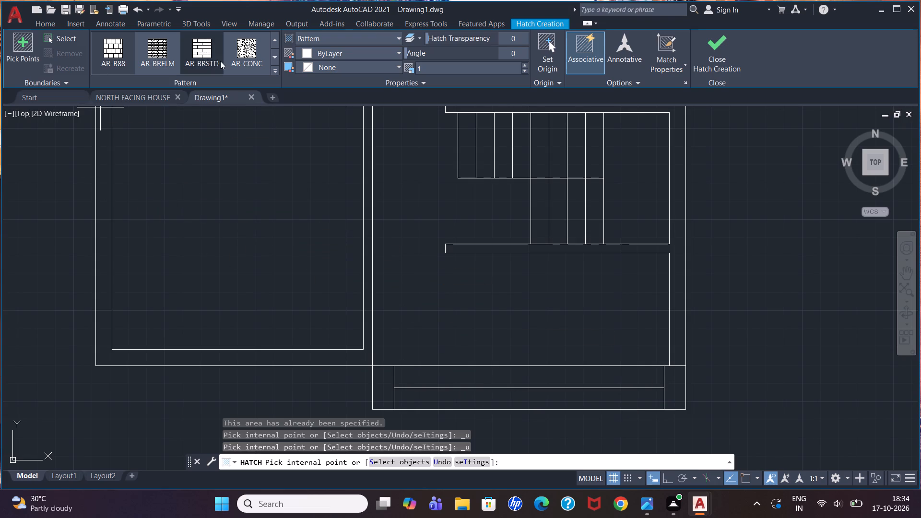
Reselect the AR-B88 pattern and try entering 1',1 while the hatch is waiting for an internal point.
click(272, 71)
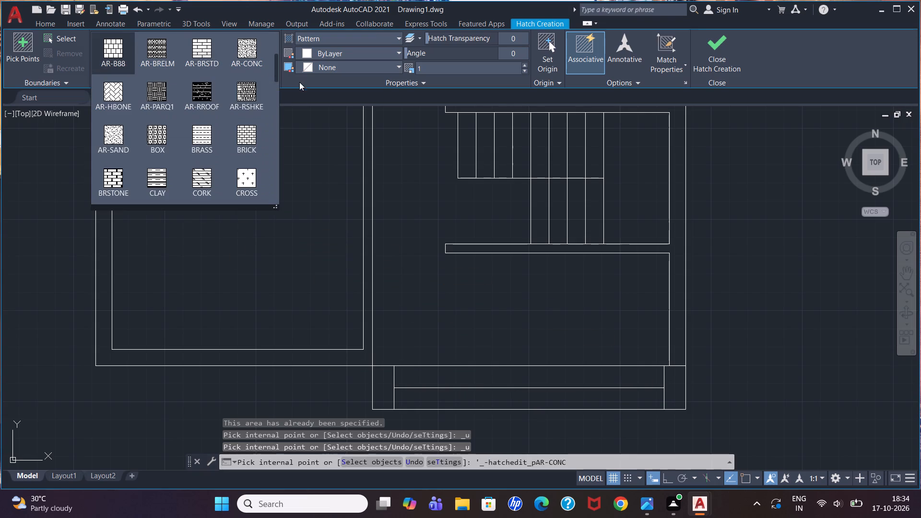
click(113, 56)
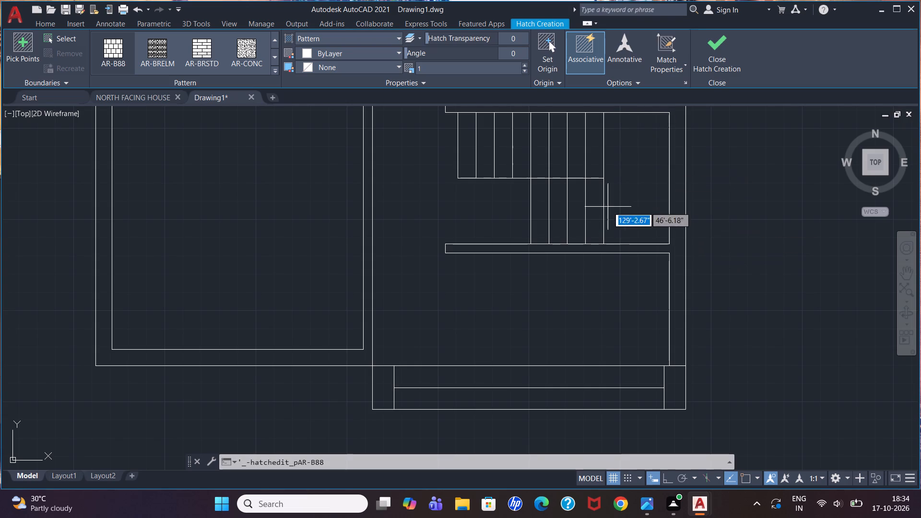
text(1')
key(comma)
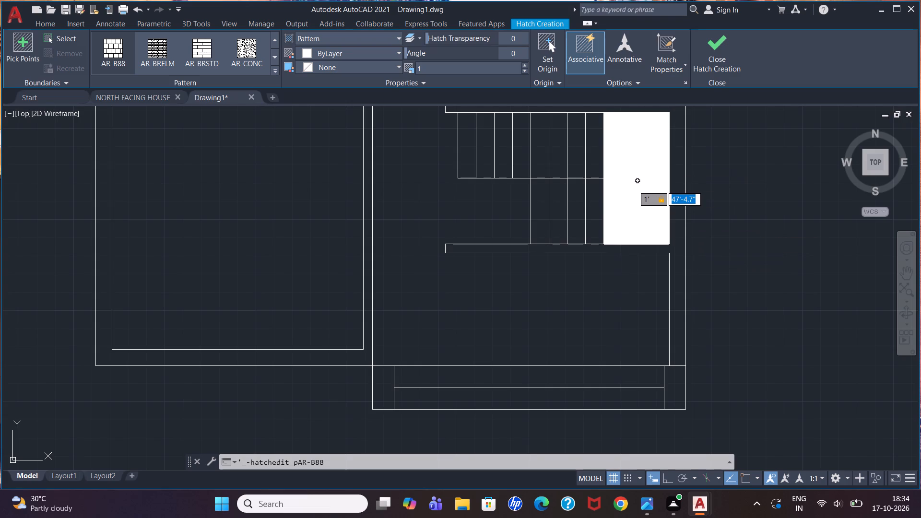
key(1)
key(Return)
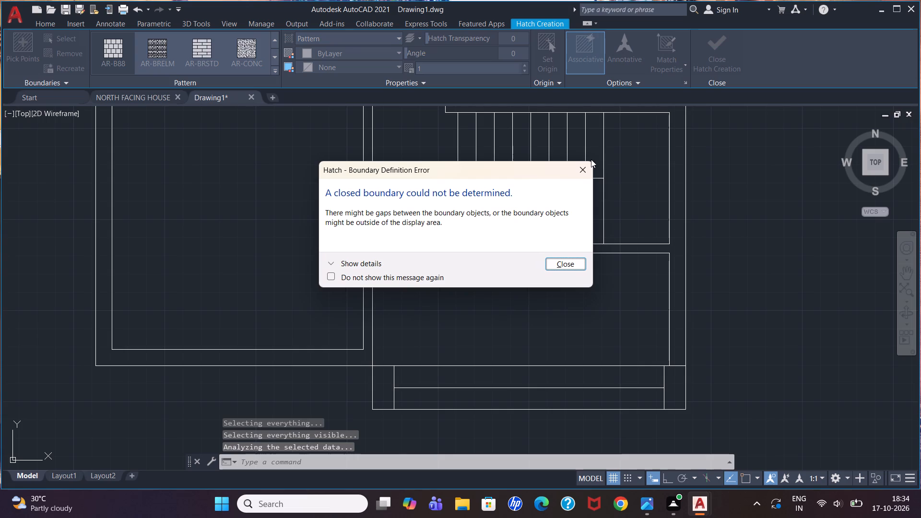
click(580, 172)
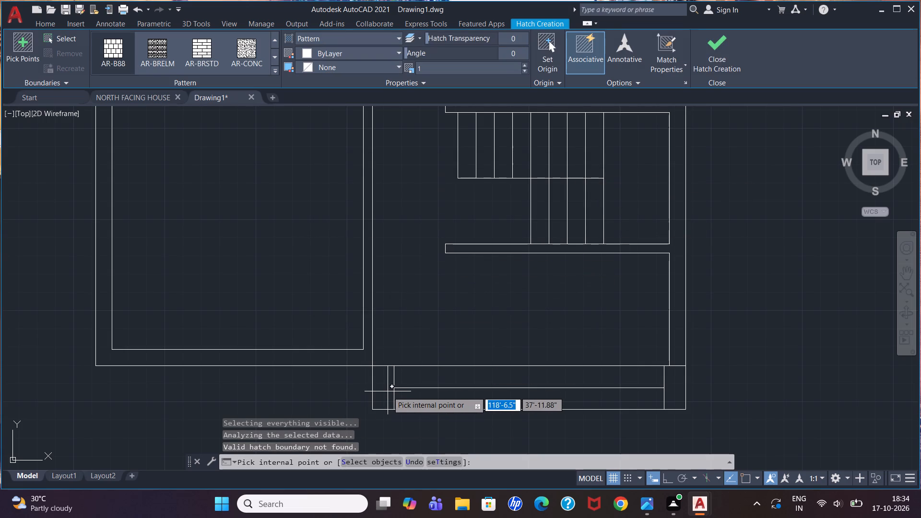
Hatch the block at the west end of the front steps with AR-B88, try undoing the pick, and close the hatch.
click(388, 391)
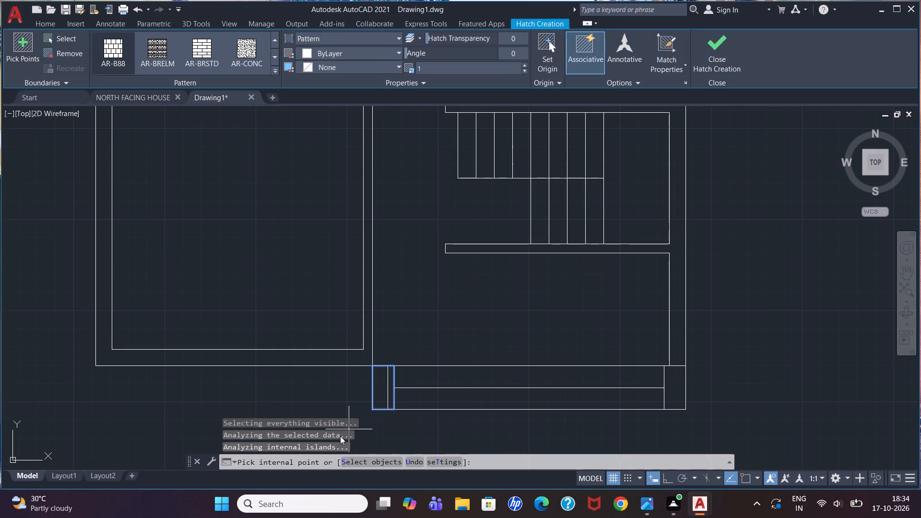
key(ctrl+z)
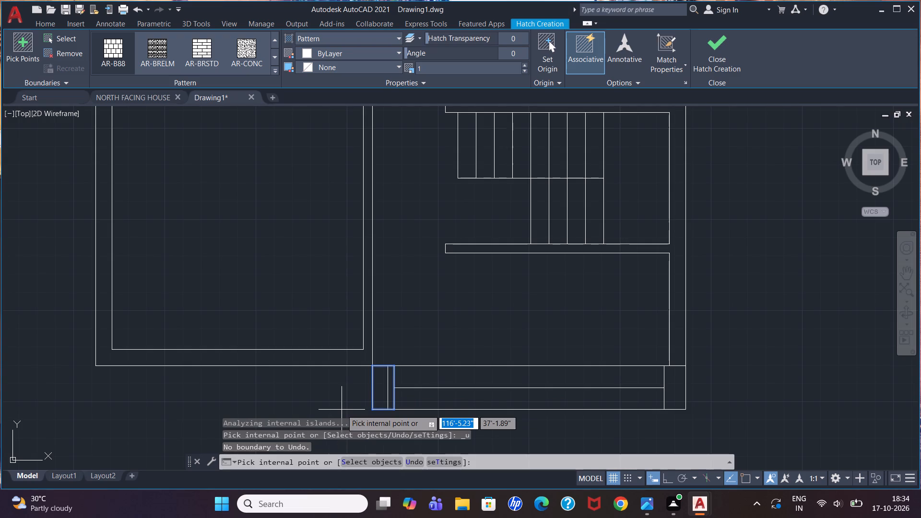
key(ctrl+z)
key(ctrl+z)
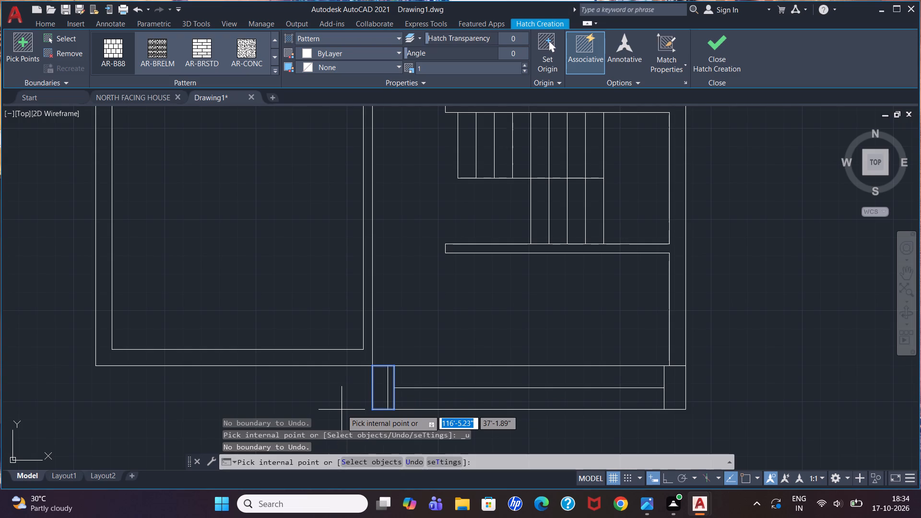
key(ctrl+z)
click(348, 394)
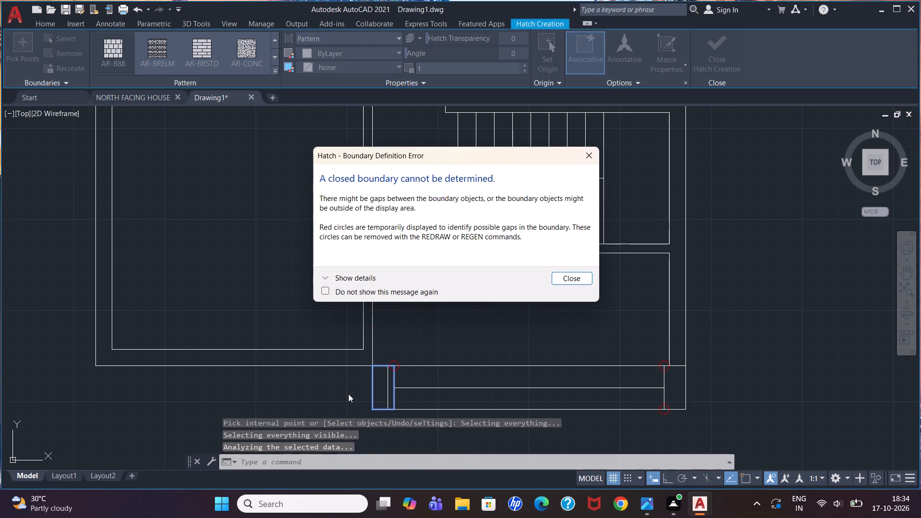
click(589, 159)
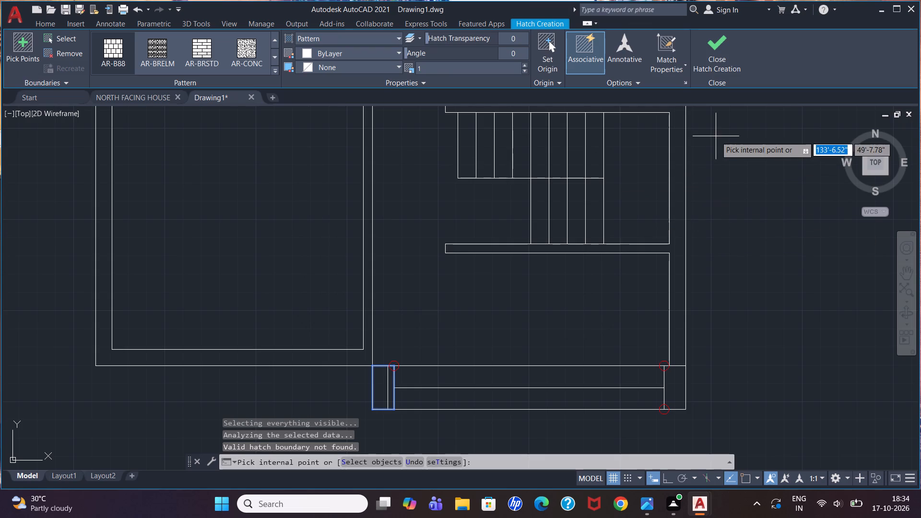
click(725, 61)
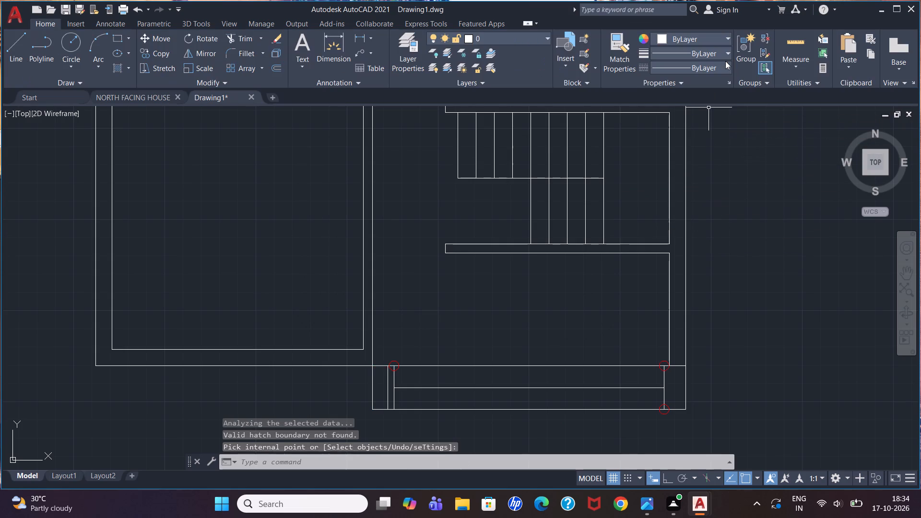
scroll(378, 388, up, 1)
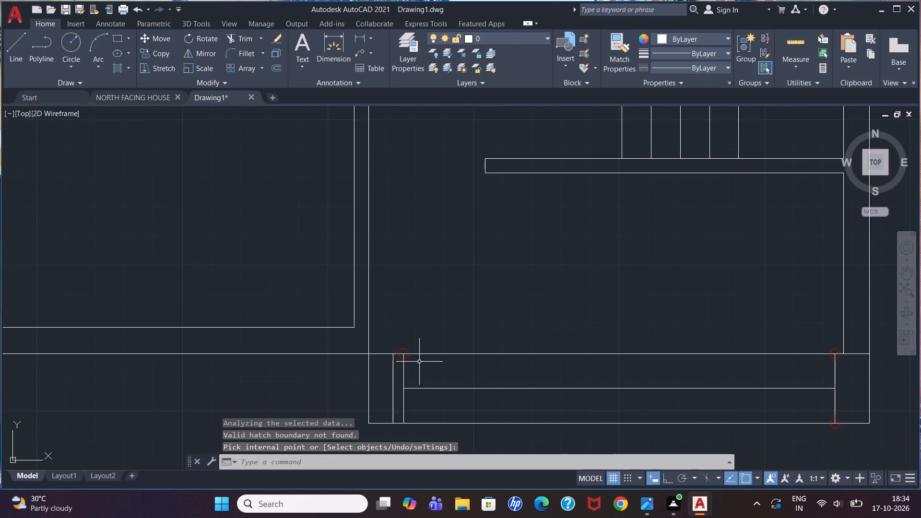
Examine the marked boundary gap near the west end of the front steps.
scroll(421, 361, down, 1)
scroll(412, 346, up, 4)
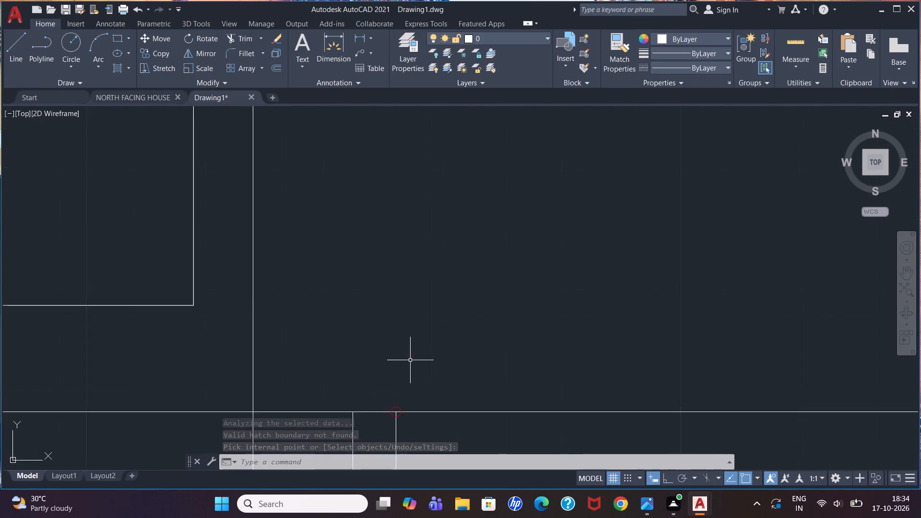
scroll(410, 360, up, 2)
scroll(410, 360, down, 3)
scroll(400, 420, up, 6)
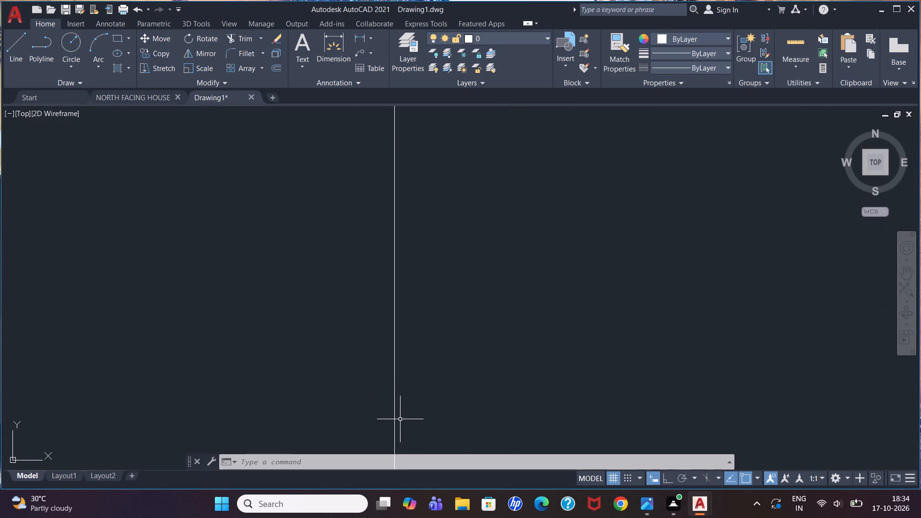
scroll(404, 390, down, 6)
scroll(501, 318, down, 3)
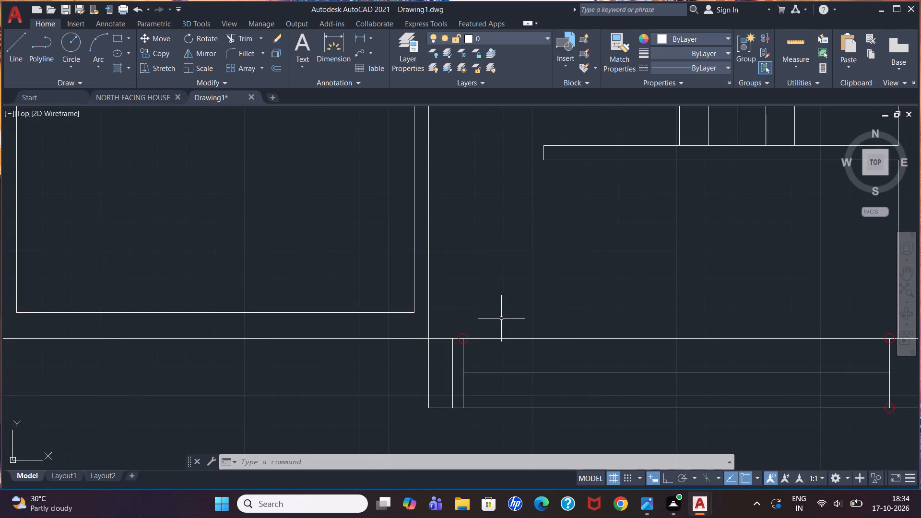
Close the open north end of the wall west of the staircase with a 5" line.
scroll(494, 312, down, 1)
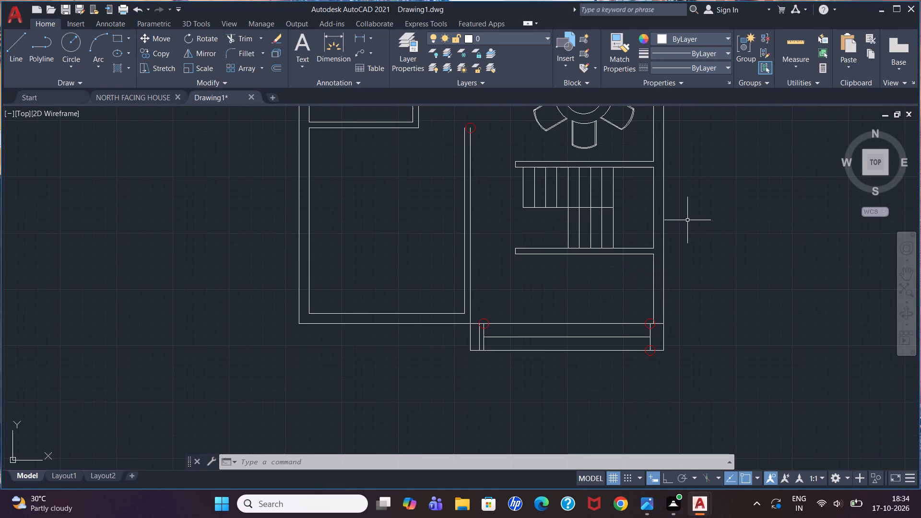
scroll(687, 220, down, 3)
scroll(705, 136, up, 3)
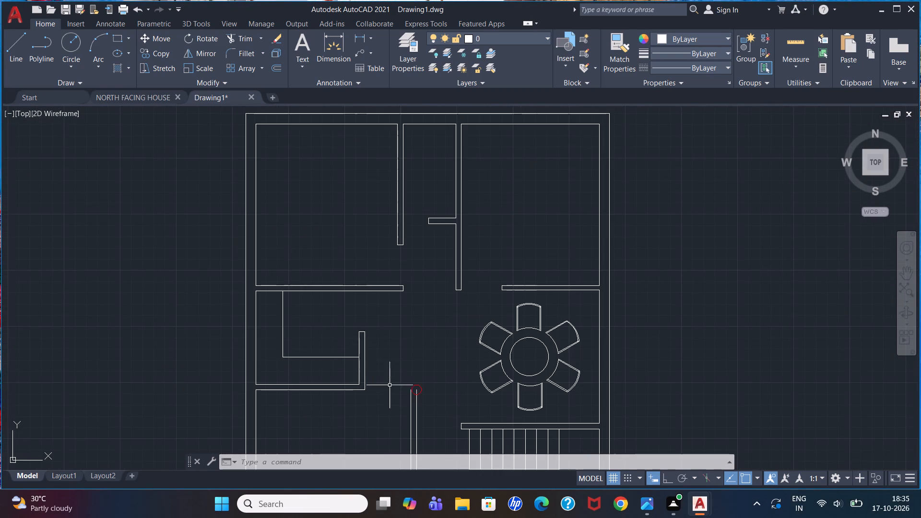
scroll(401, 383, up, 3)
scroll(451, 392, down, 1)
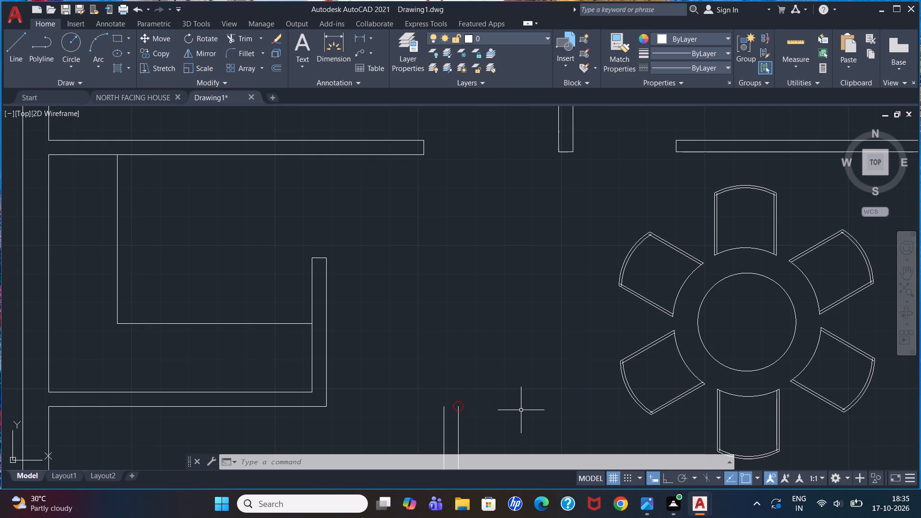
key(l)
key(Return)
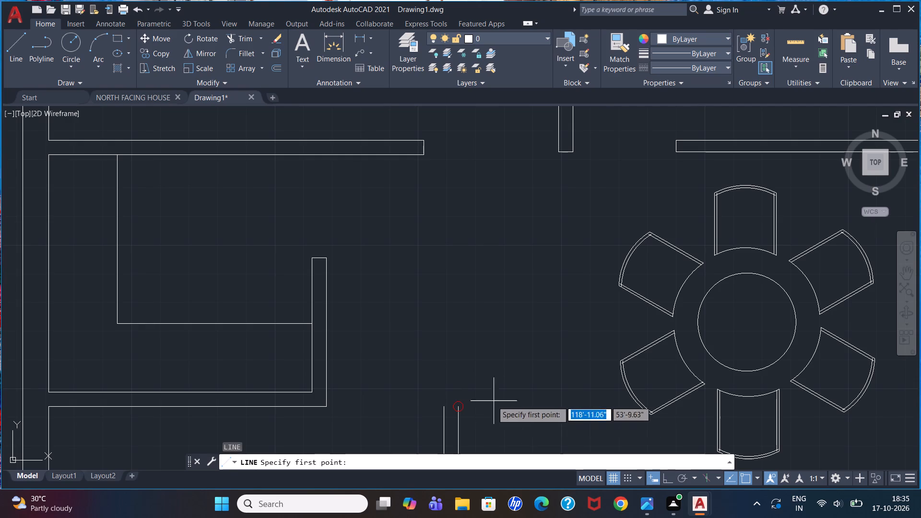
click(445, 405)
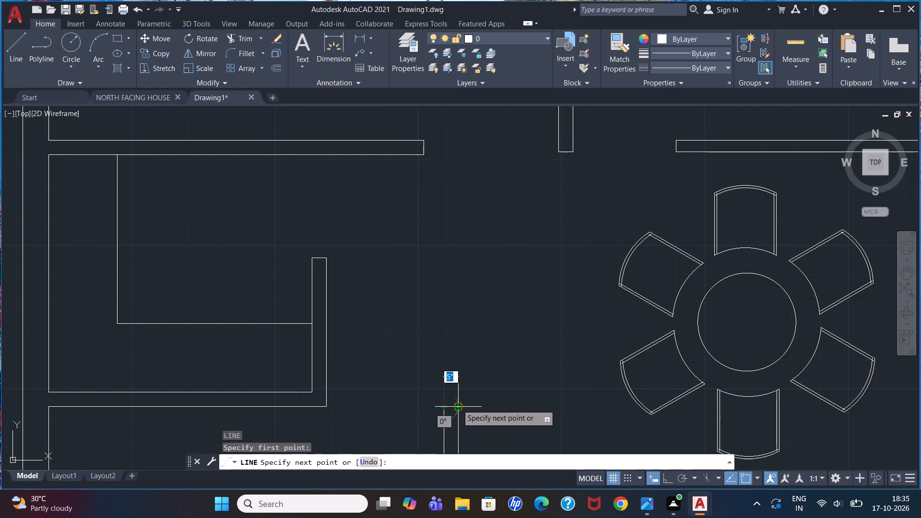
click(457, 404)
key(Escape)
Examine the marked junction where the east end of the front steps meets the outer wall.
scroll(524, 259, down, 3)
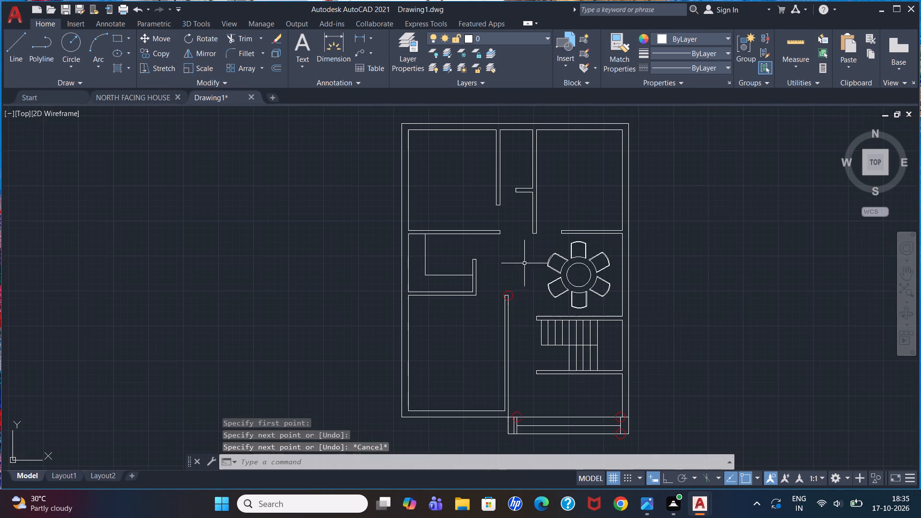
scroll(624, 435, up, 2)
scroll(623, 387, up, 4)
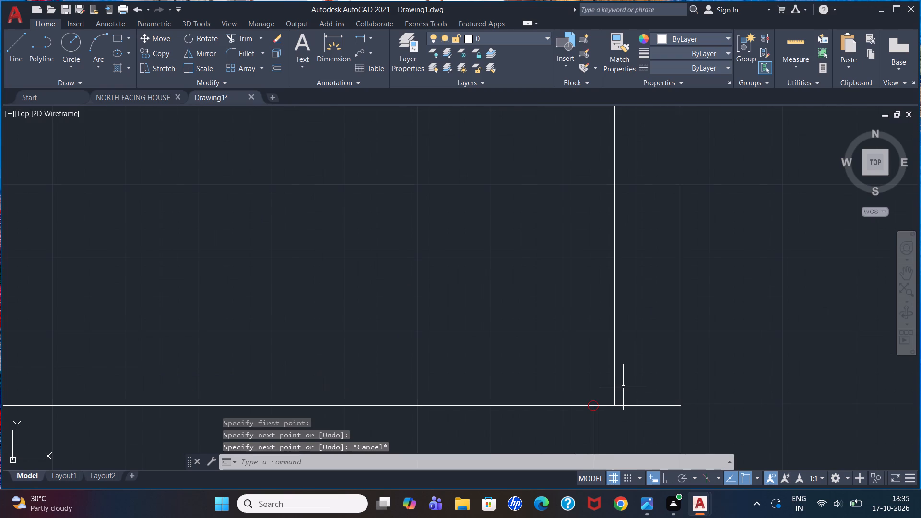
scroll(575, 418, up, 8)
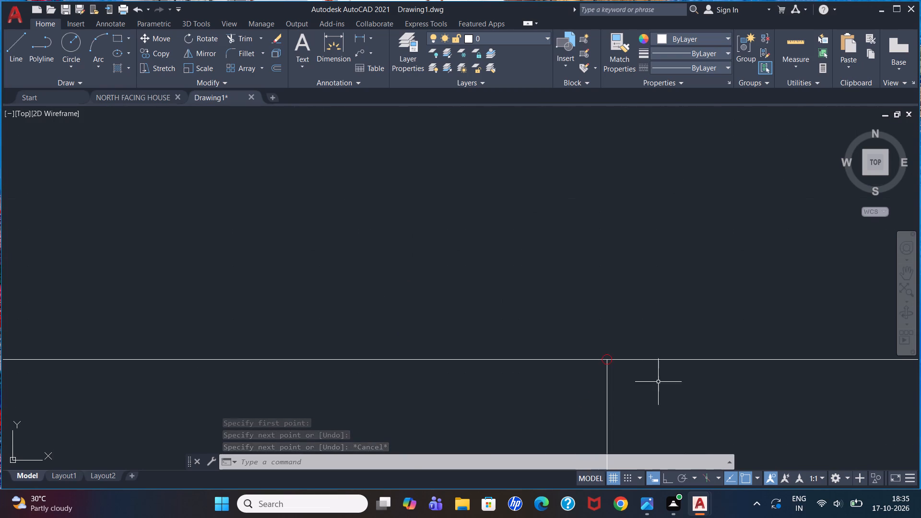
scroll(598, 361, up, 6)
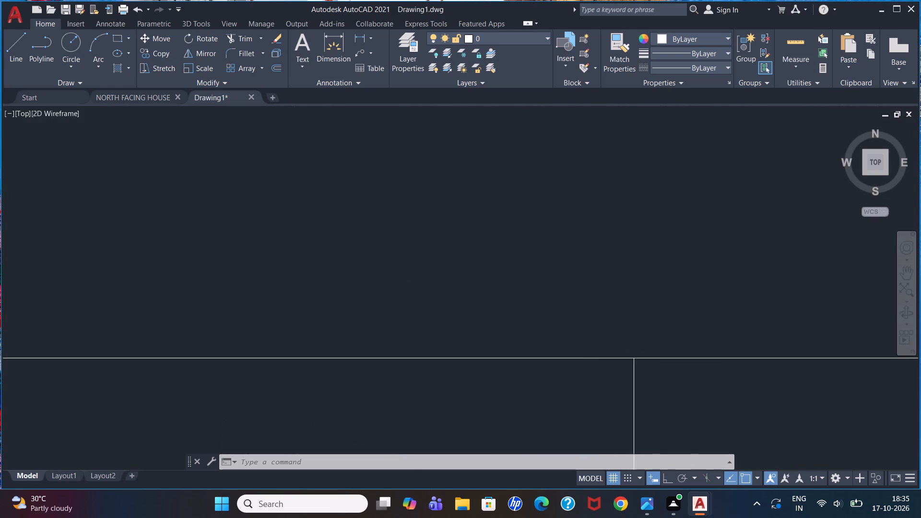
scroll(643, 351, up, 3)
scroll(639, 330, down, 4)
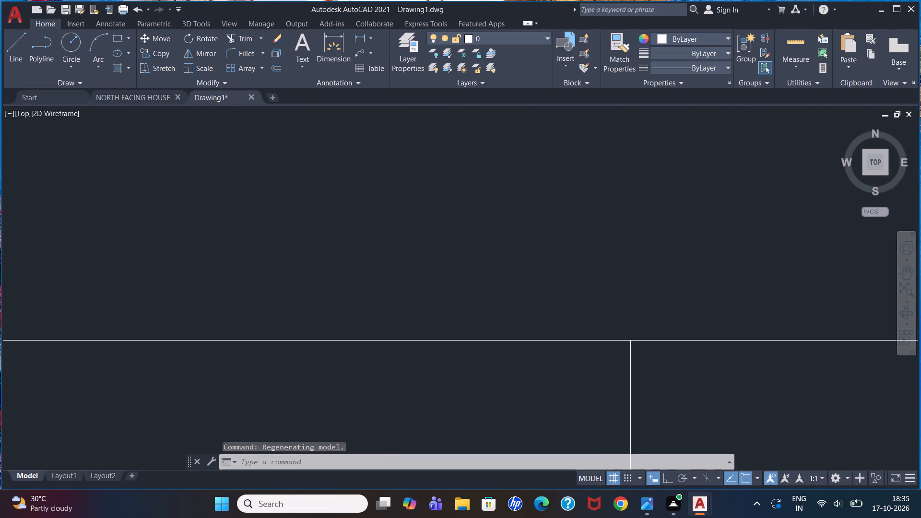
scroll(639, 330, down, 20)
scroll(639, 330, down, 6)
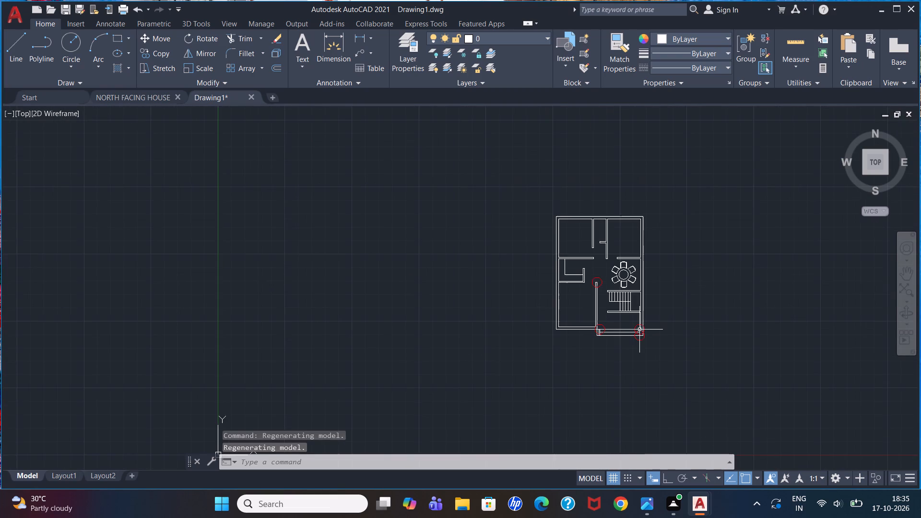
click(601, 286)
key(Escape)
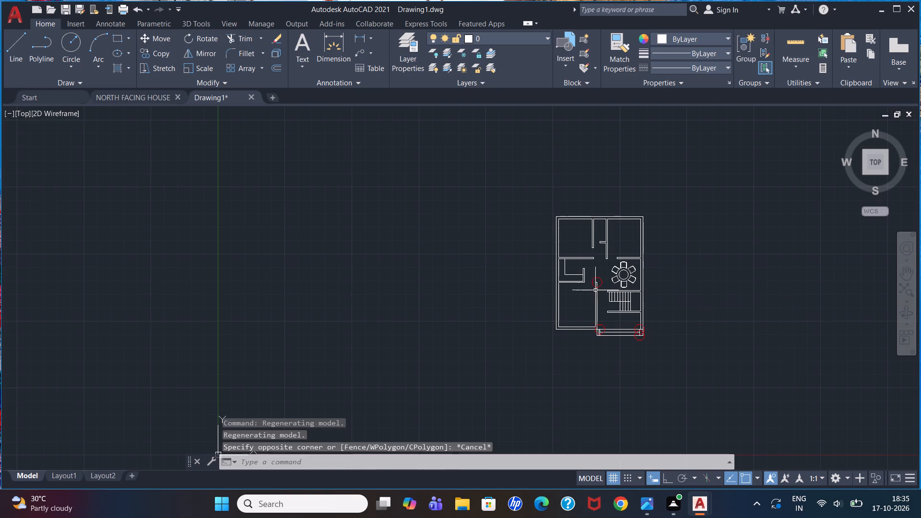
Undo the line closing the wall's north end and the AR-B88 hatch at the west end of the front steps.
key(ctrl+z)
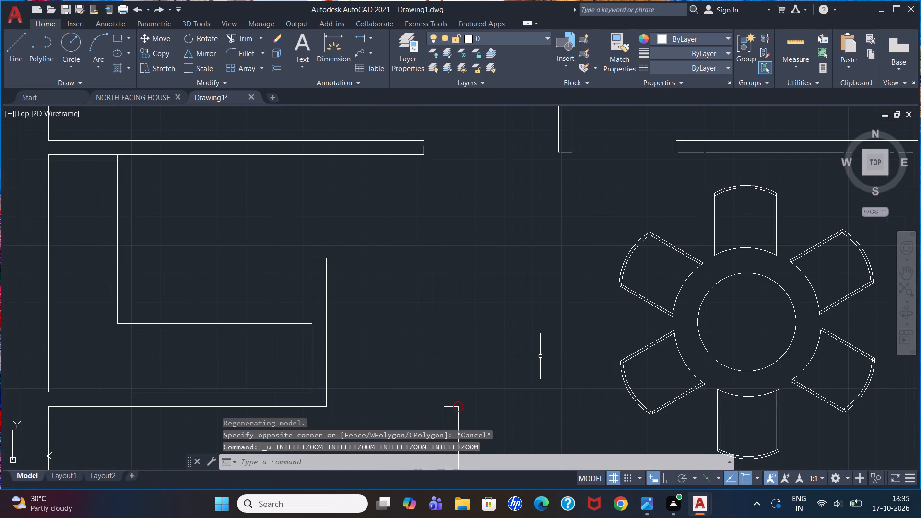
key(Escape)
key(Escape)
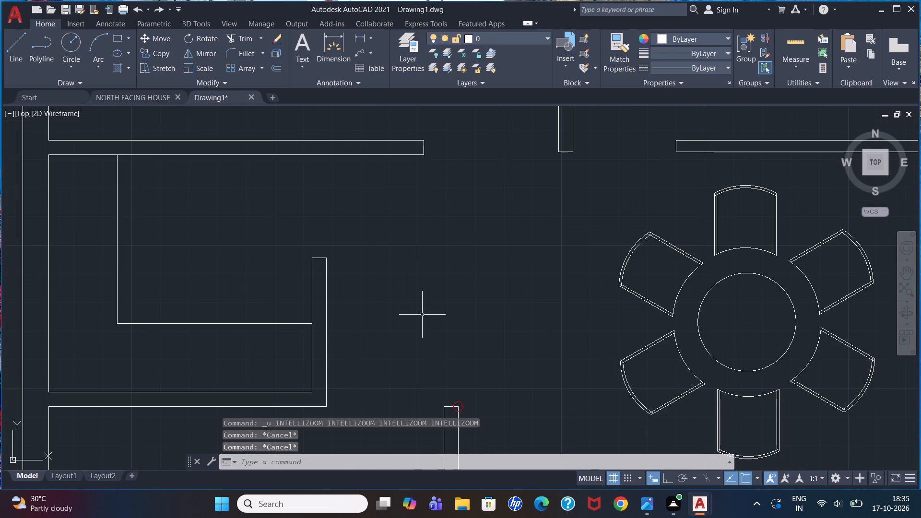
key(Escape)
scroll(428, 279, down, 3)
scroll(494, 336, down, 3)
scroll(521, 354, up, 3)
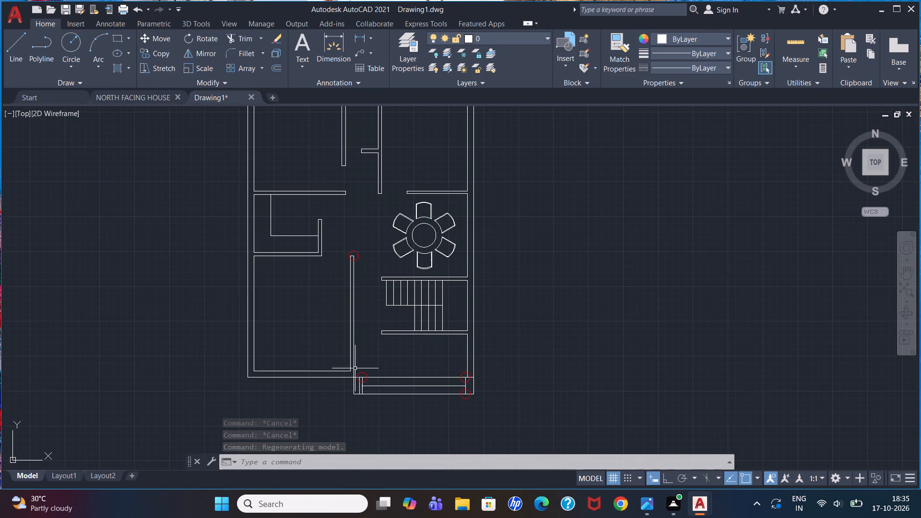
click(138, 6)
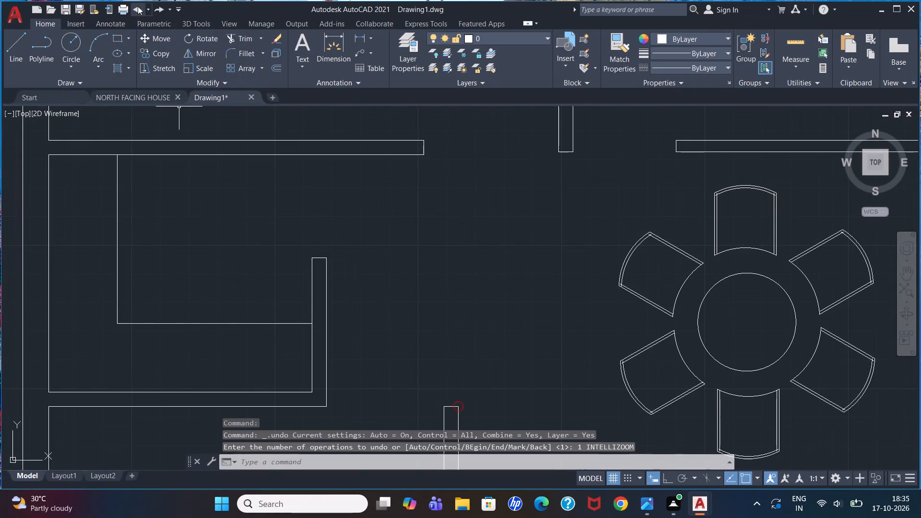
click(138, 6)
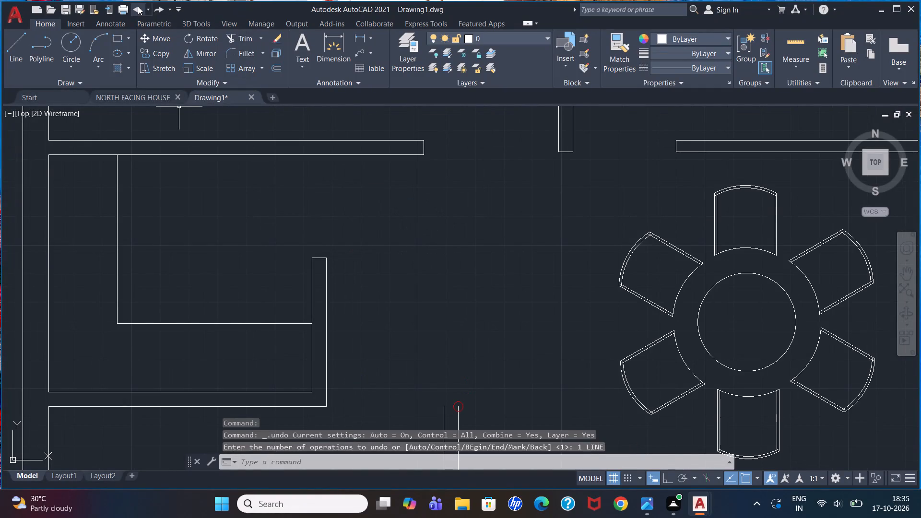
click(138, 6)
click(138, 6)
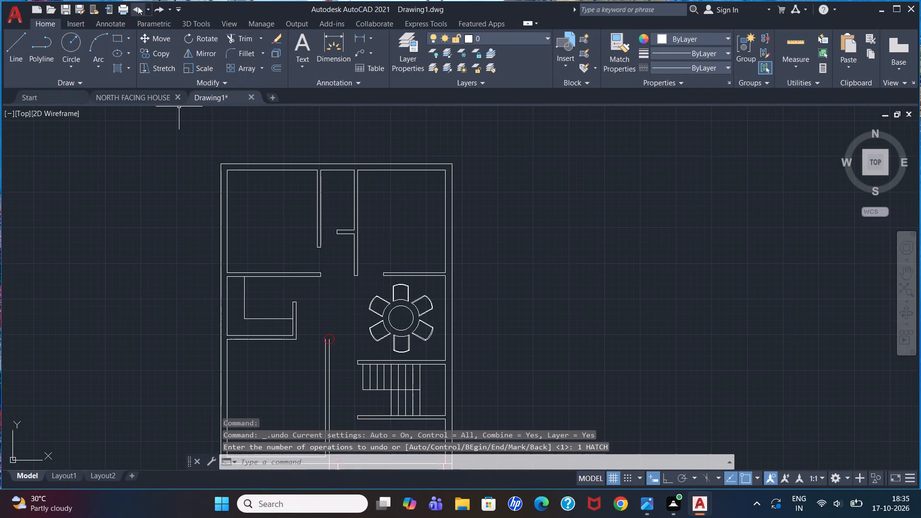
click(138, 6)
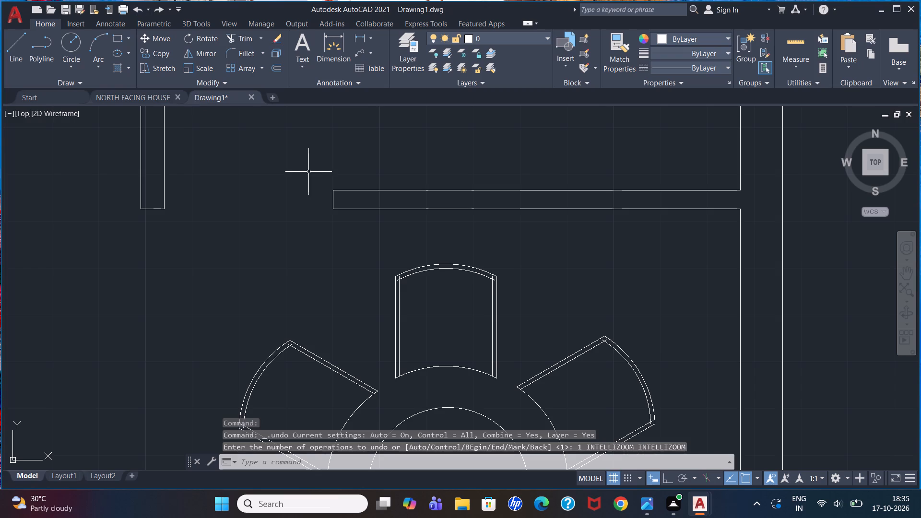
scroll(321, 183, down, 4)
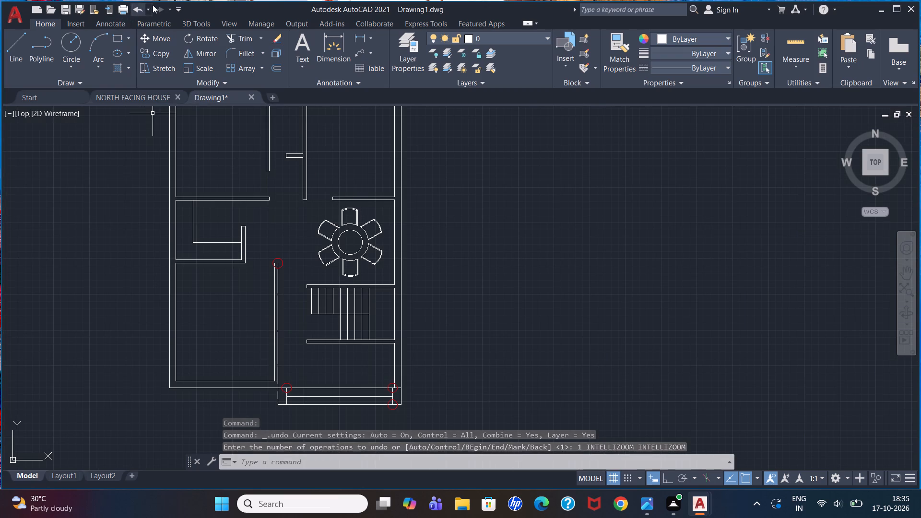
click(134, 9)
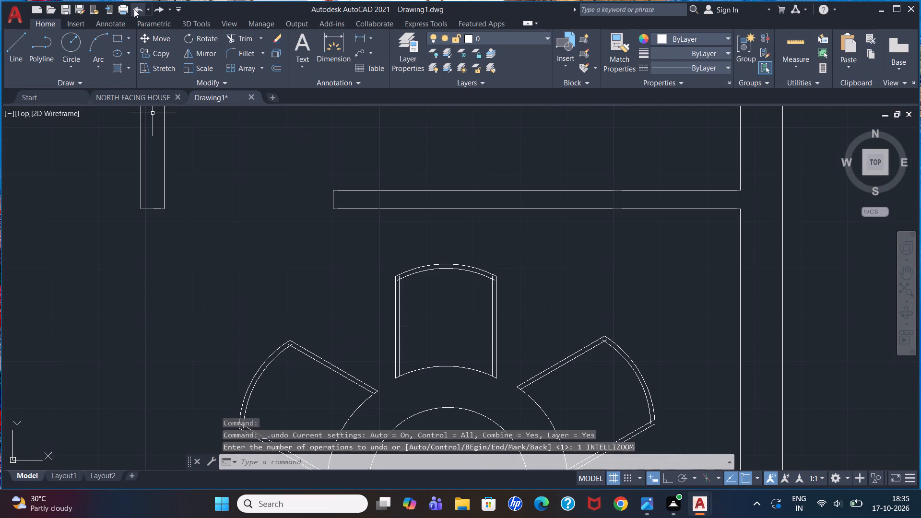
Inspect the marked southeast corner of the front steps by selecting the lines that meet there, and clear the selection.
scroll(134, 9, down, 4)
scroll(328, 187, down, 5)
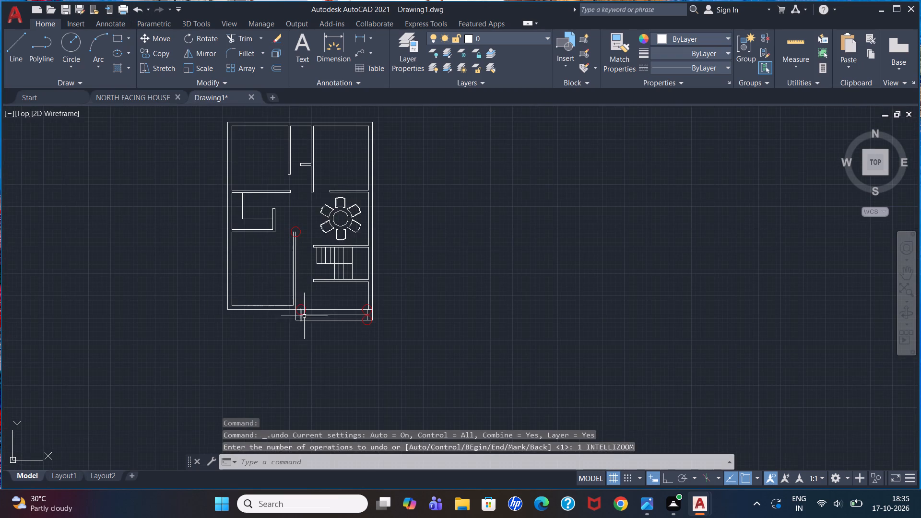
scroll(305, 316, up, 6)
scroll(414, 301, down, 3)
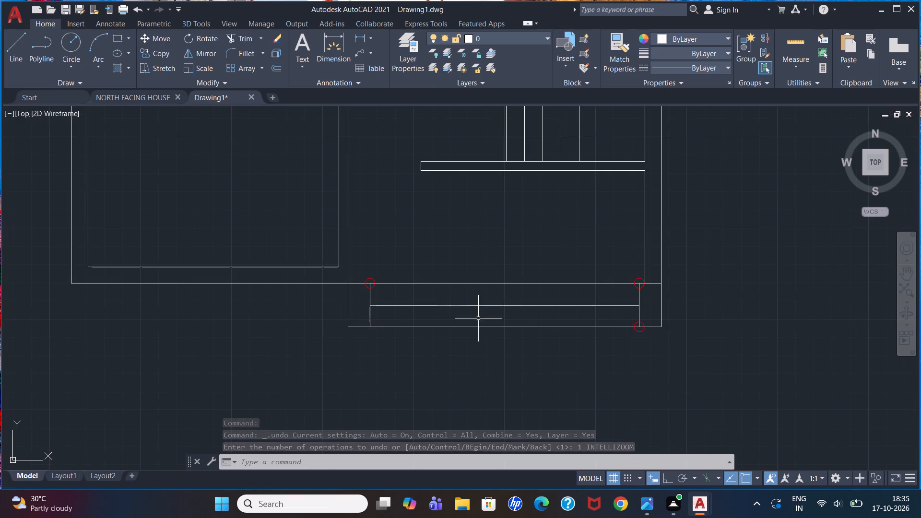
scroll(663, 330, up, 4)
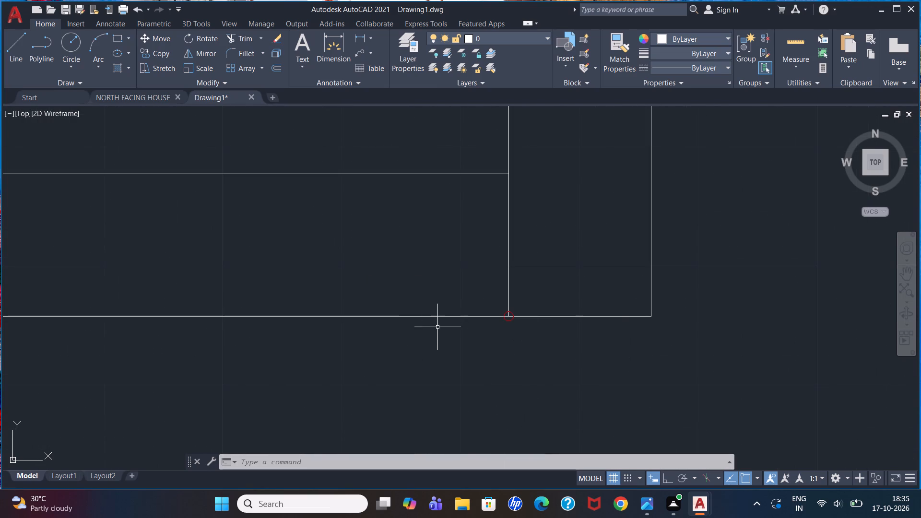
scroll(506, 302, up, 3)
scroll(516, 364, up, 3)
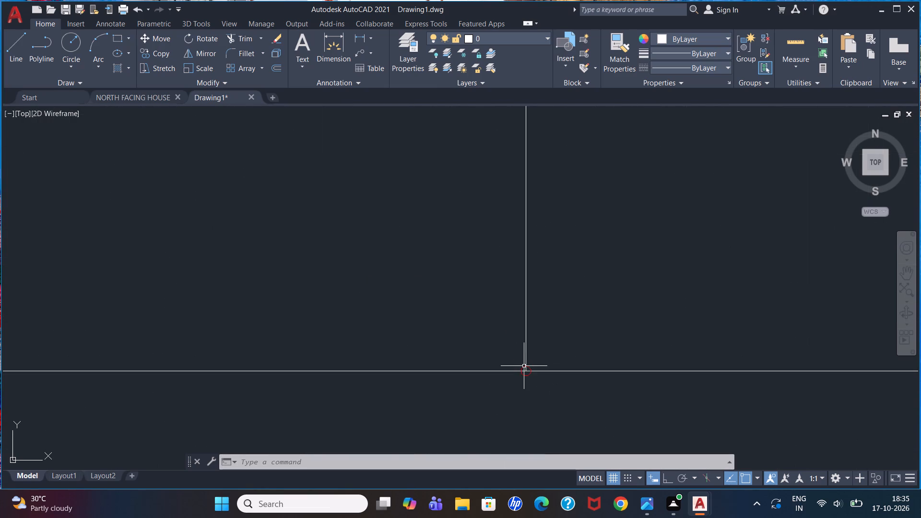
click(527, 372)
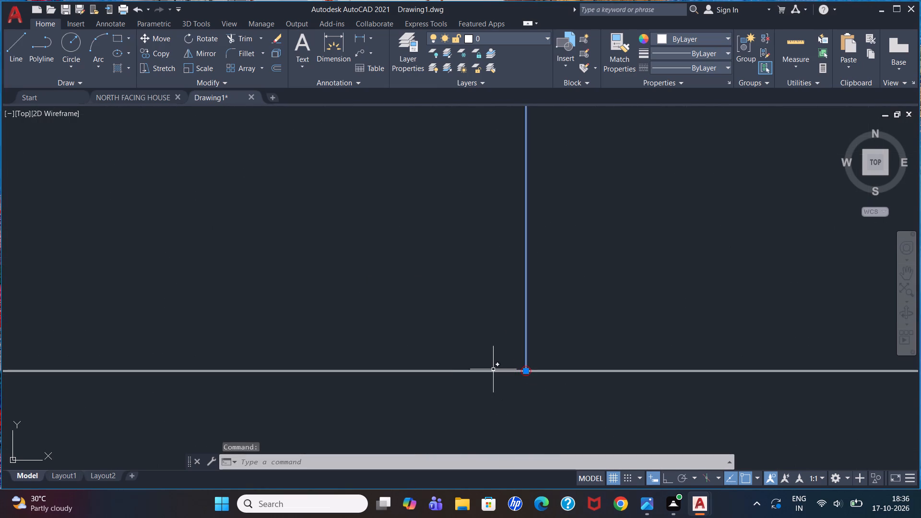
click(493, 369)
click(534, 370)
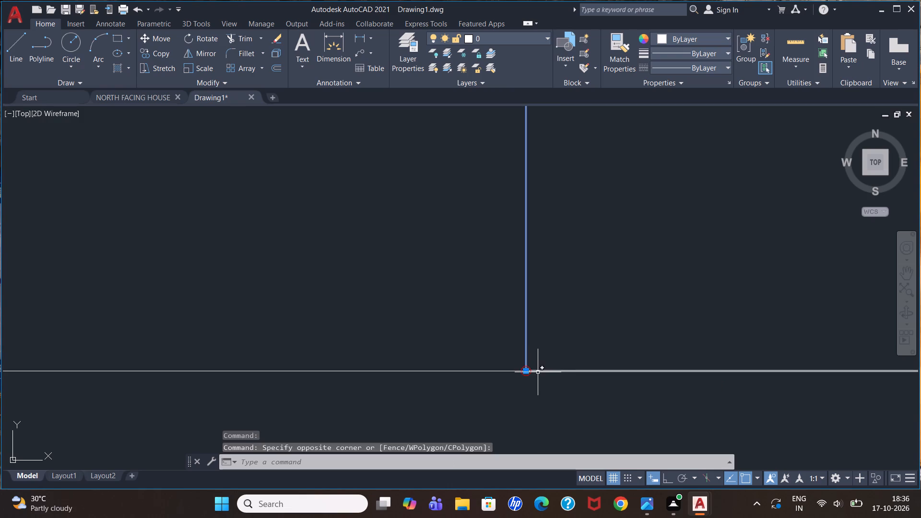
click(538, 372)
scroll(525, 370, up, 4)
scroll(534, 413, up, 4)
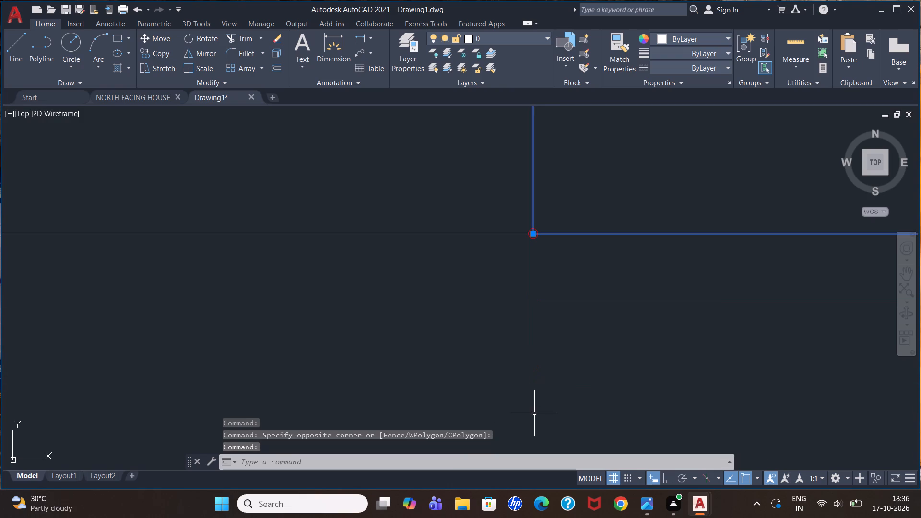
click(549, 379)
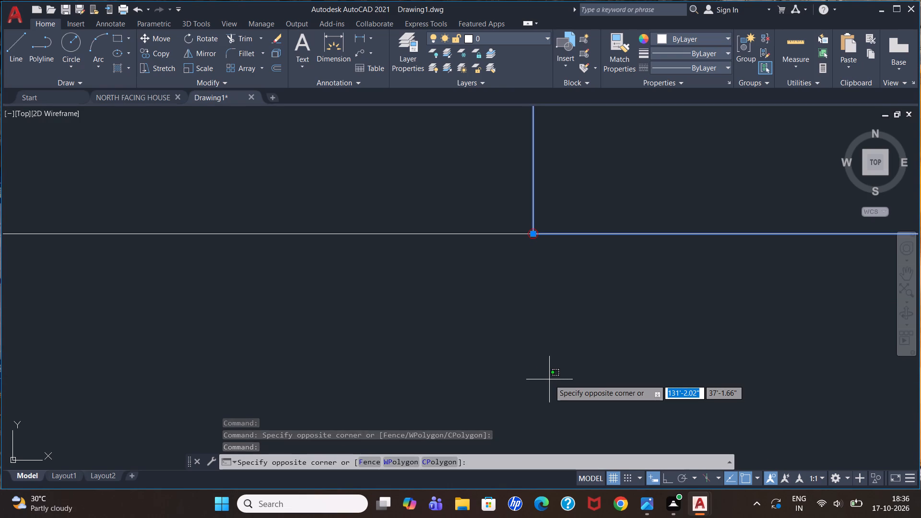
key(Escape)
key(Escape)
key(Escape)
key(Escape)
Look over the plan around the marked wall end and the front steps.
scroll(549, 379, down, 13)
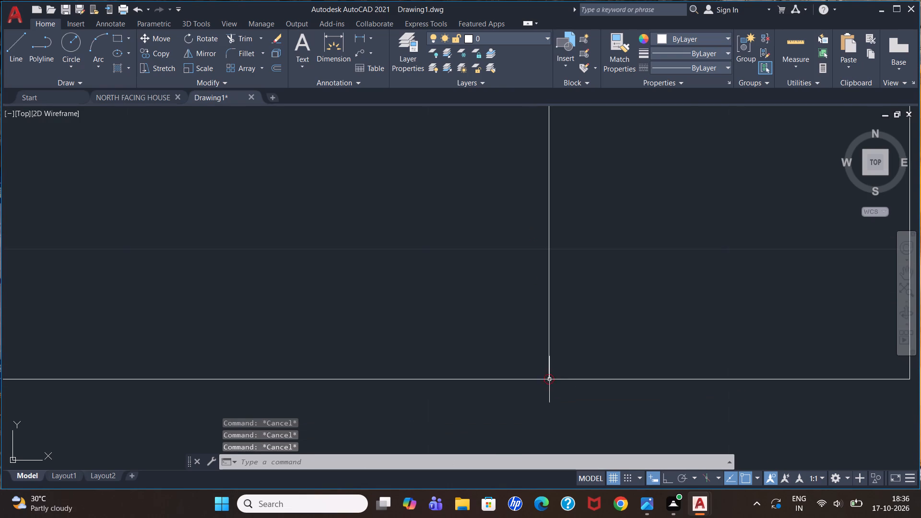
scroll(549, 379, down, 9)
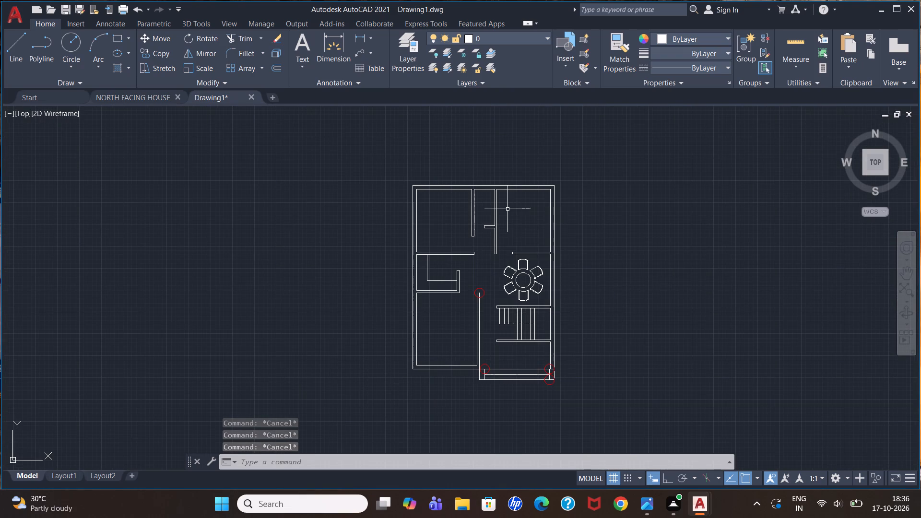
scroll(507, 206, up, 2)
scroll(507, 206, down, 2)
scroll(518, 336, up, 2)
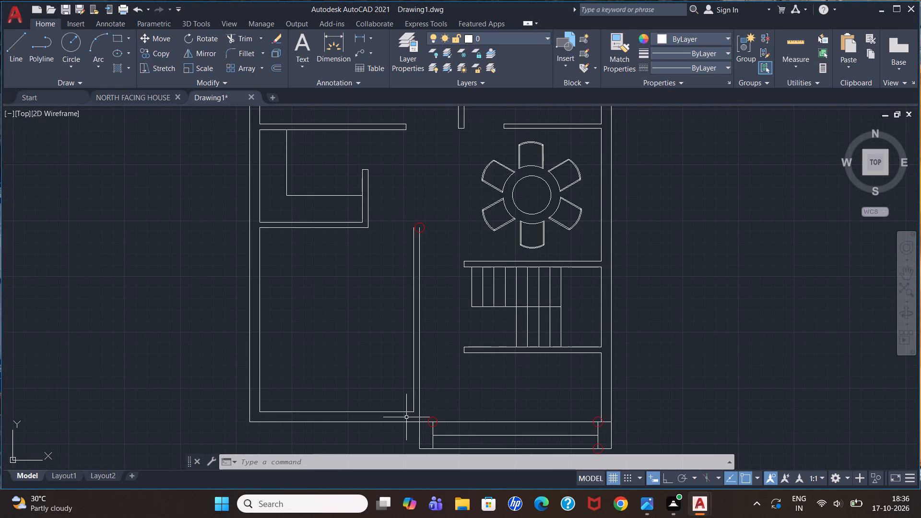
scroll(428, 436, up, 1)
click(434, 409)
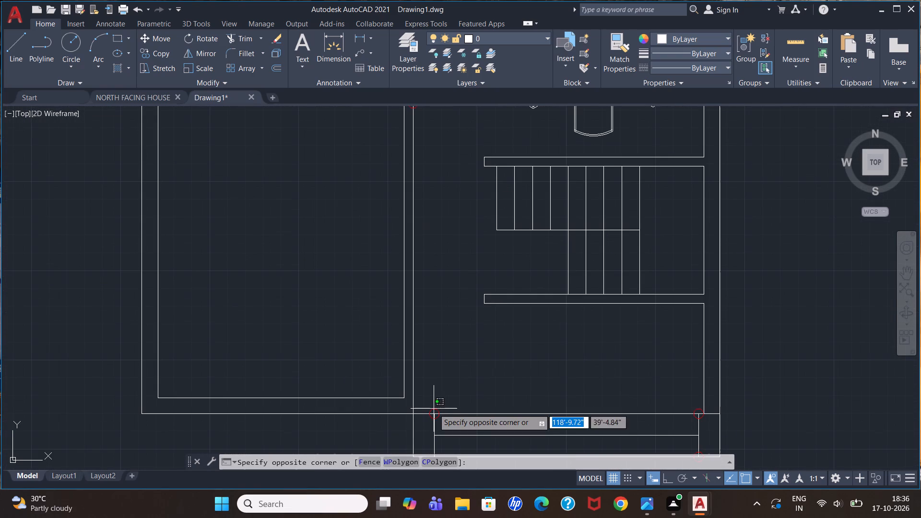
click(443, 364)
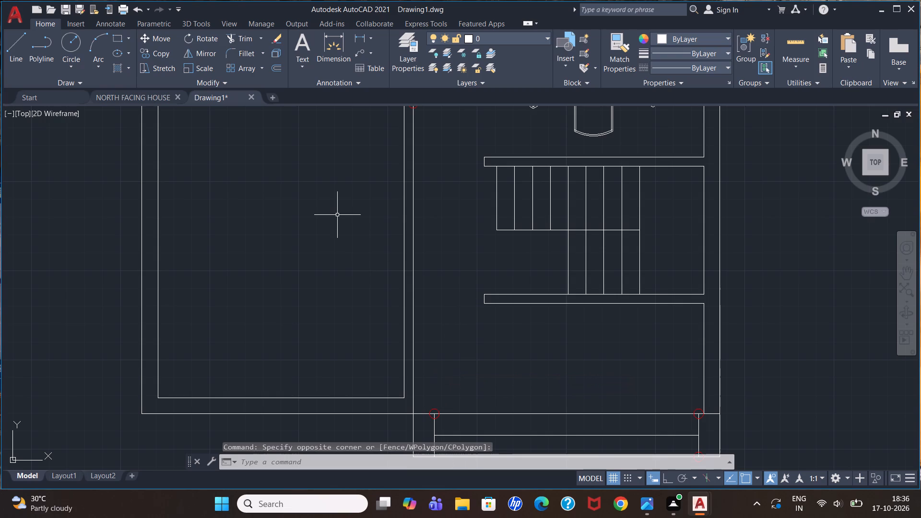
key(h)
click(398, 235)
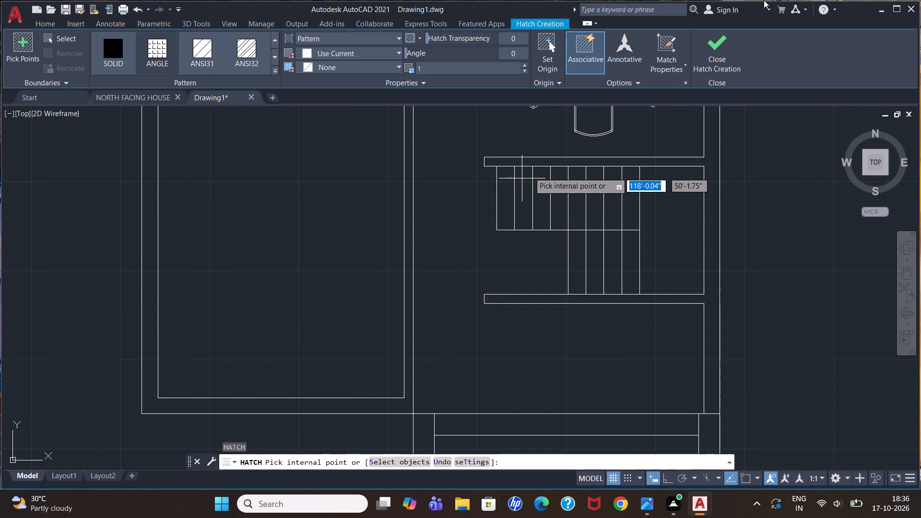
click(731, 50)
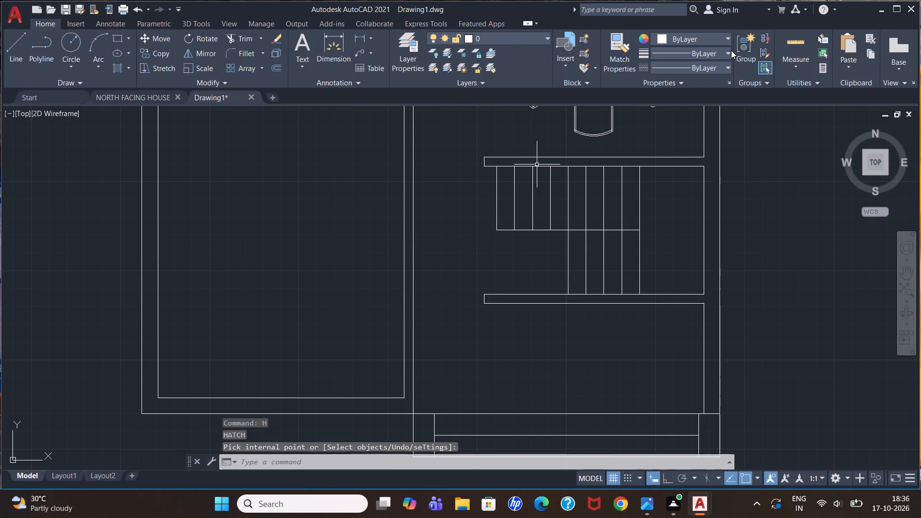
Draw a line closing the open north end of the interior wall west of the staircase, joining its two faces.
scroll(536, 282, down, 3)
scroll(509, 315, up, 2)
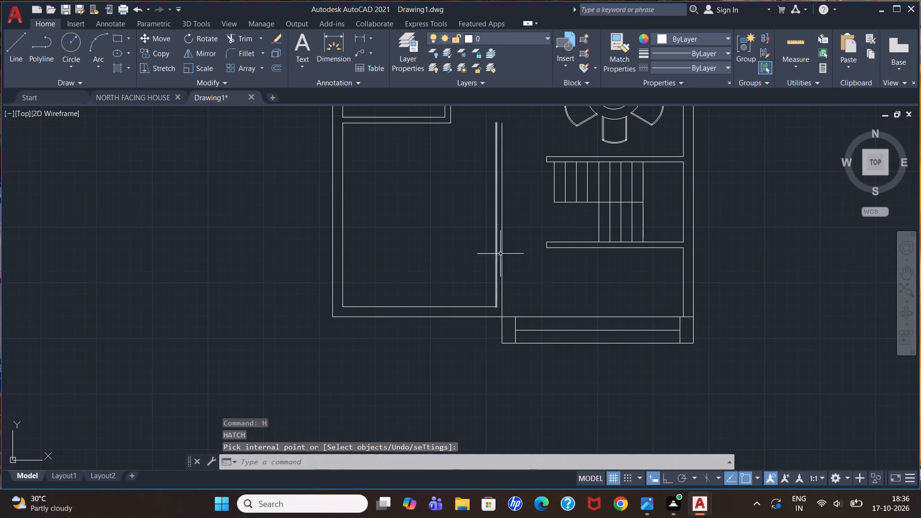
scroll(507, 136, up, 1)
scroll(441, 214, down, 3)
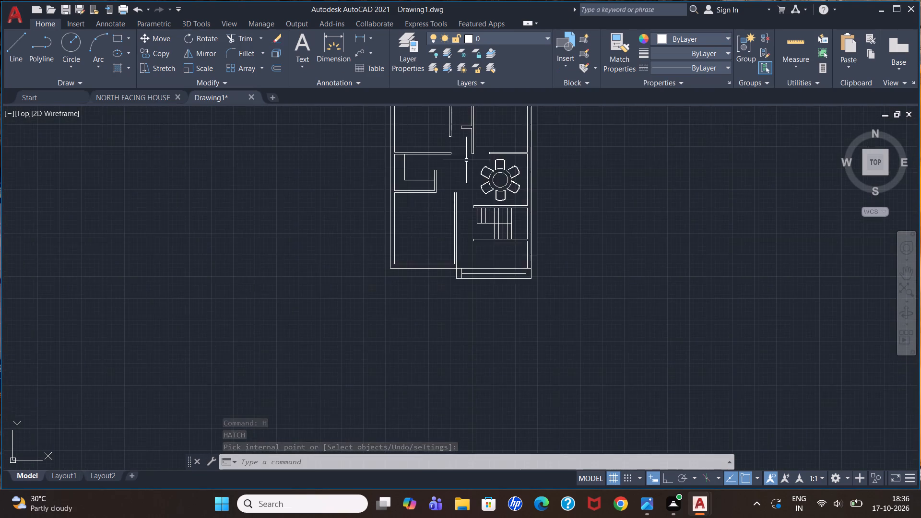
scroll(468, 148, up, 4)
key(l)
key(Return)
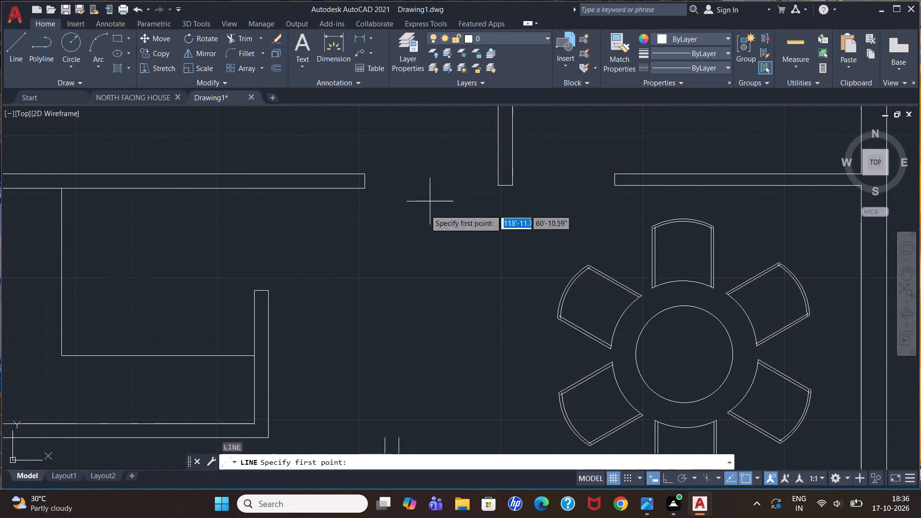
click(384, 438)
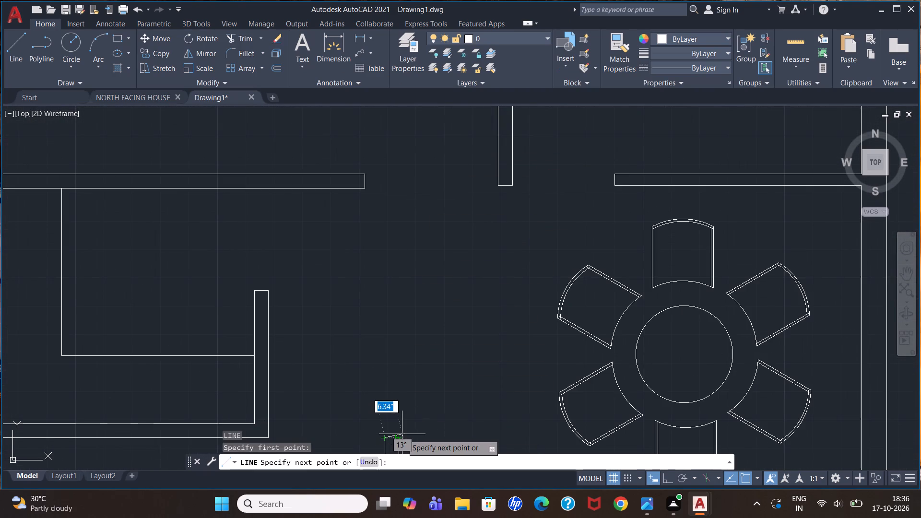
click(400, 441)
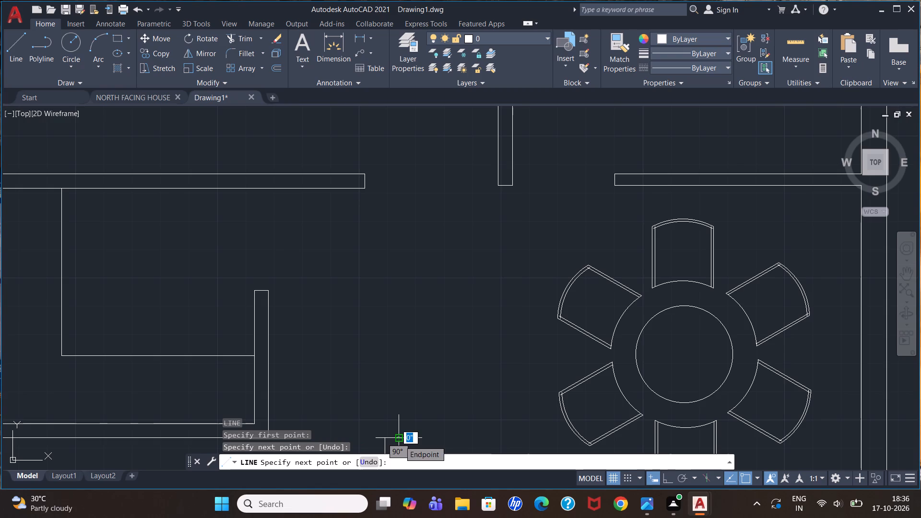
key(Escape)
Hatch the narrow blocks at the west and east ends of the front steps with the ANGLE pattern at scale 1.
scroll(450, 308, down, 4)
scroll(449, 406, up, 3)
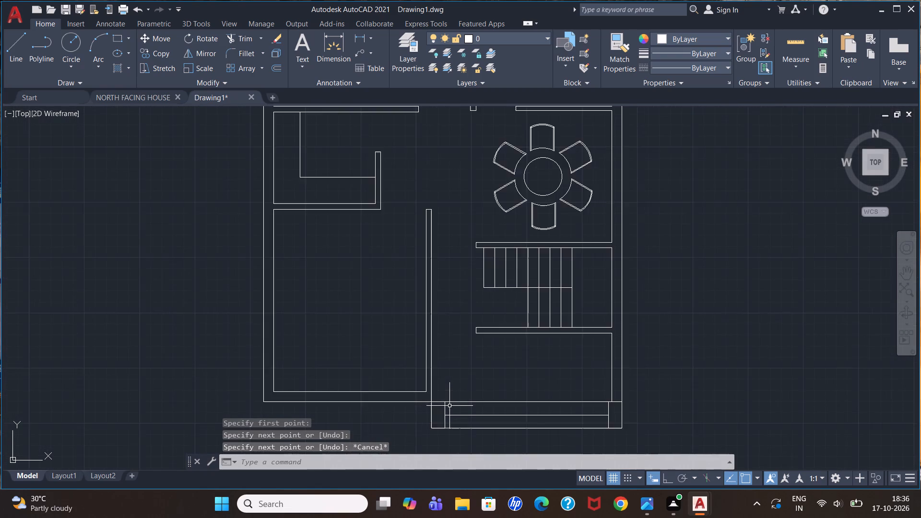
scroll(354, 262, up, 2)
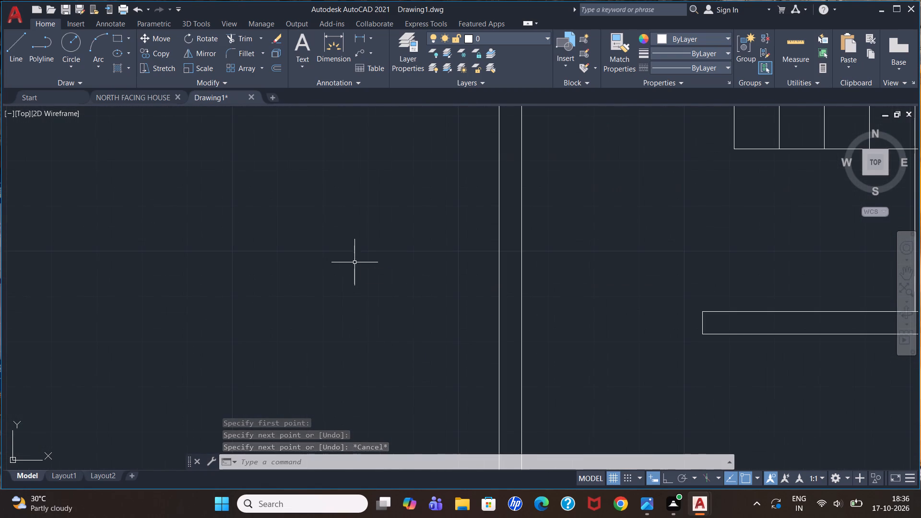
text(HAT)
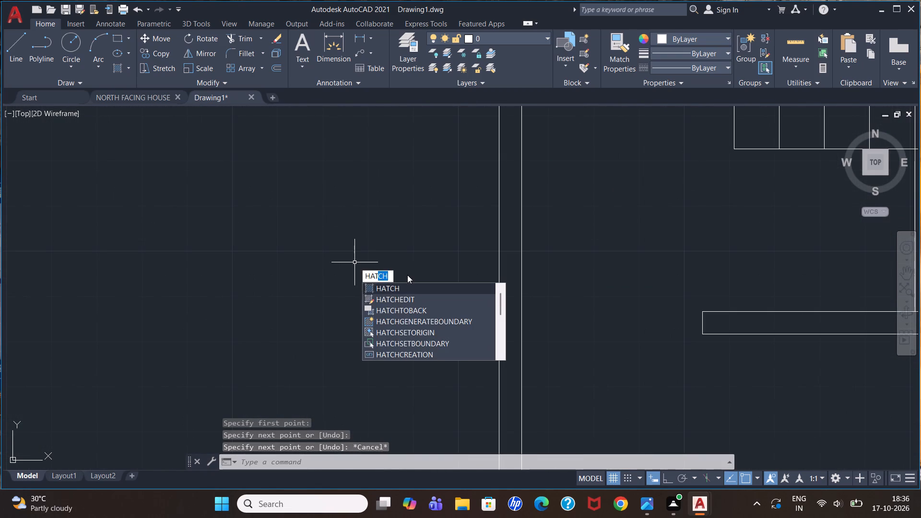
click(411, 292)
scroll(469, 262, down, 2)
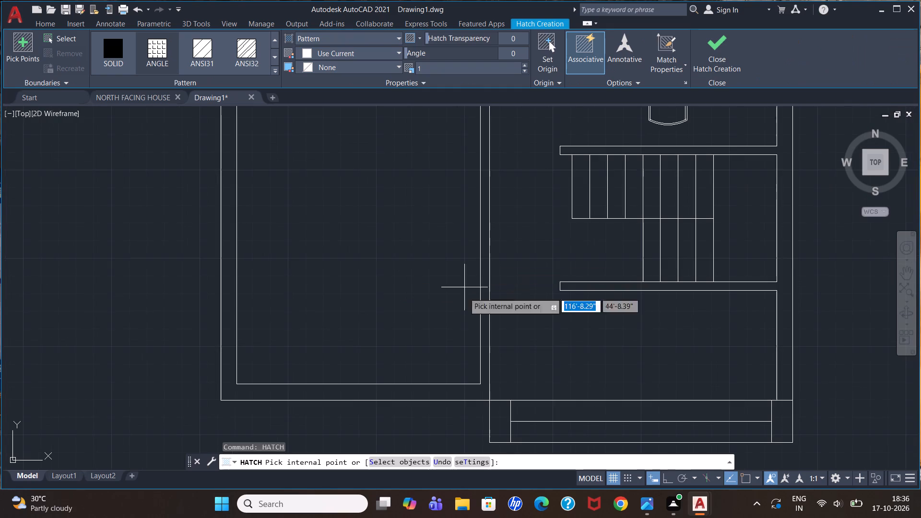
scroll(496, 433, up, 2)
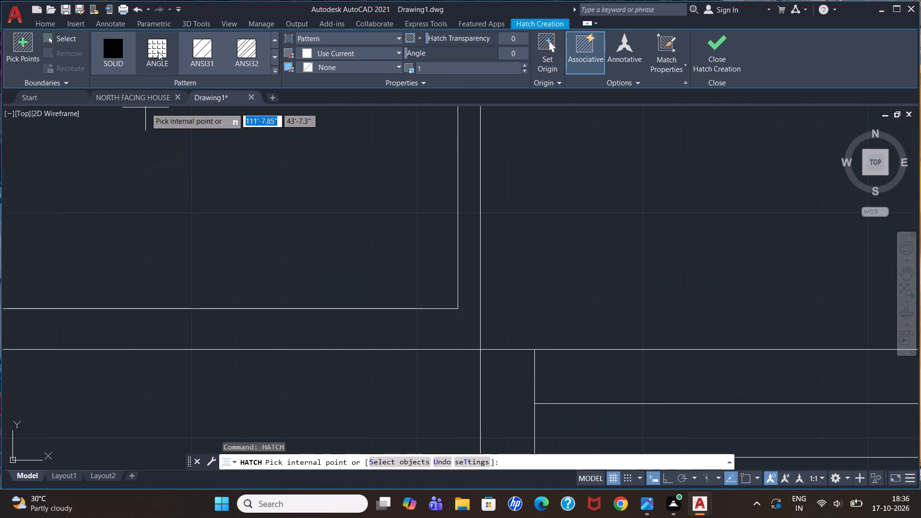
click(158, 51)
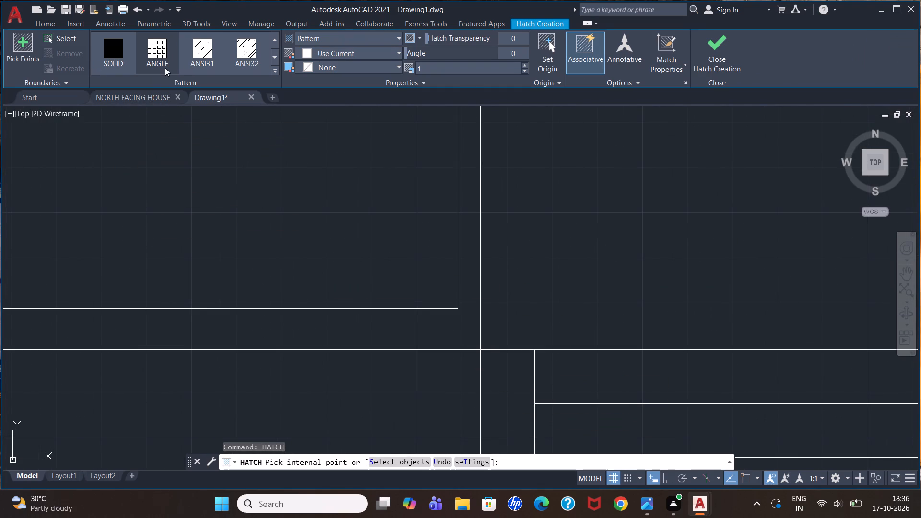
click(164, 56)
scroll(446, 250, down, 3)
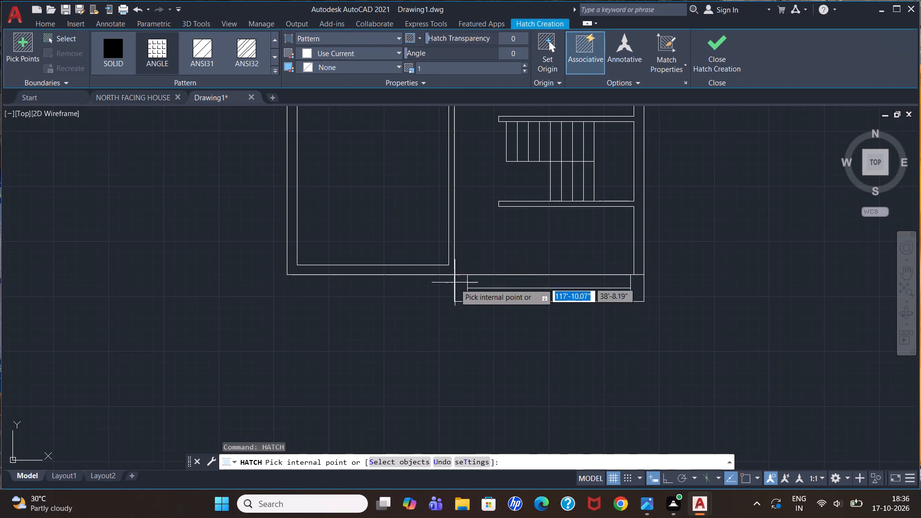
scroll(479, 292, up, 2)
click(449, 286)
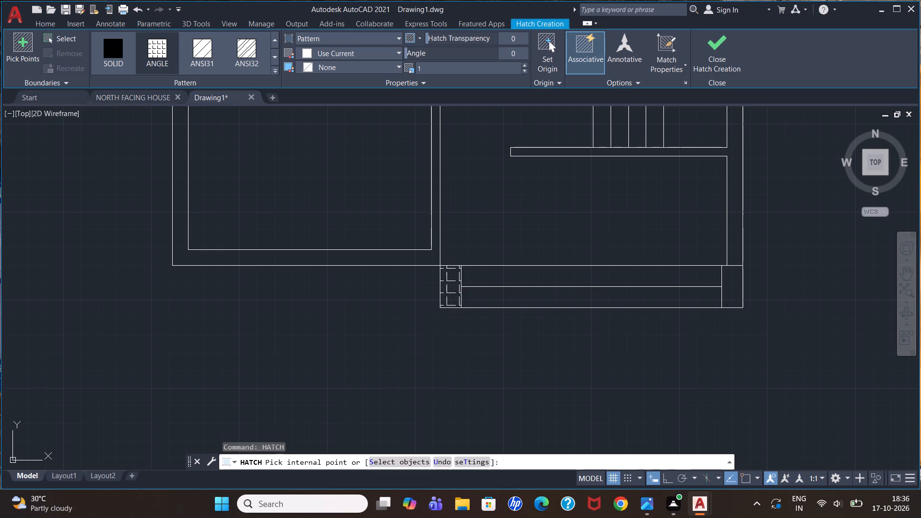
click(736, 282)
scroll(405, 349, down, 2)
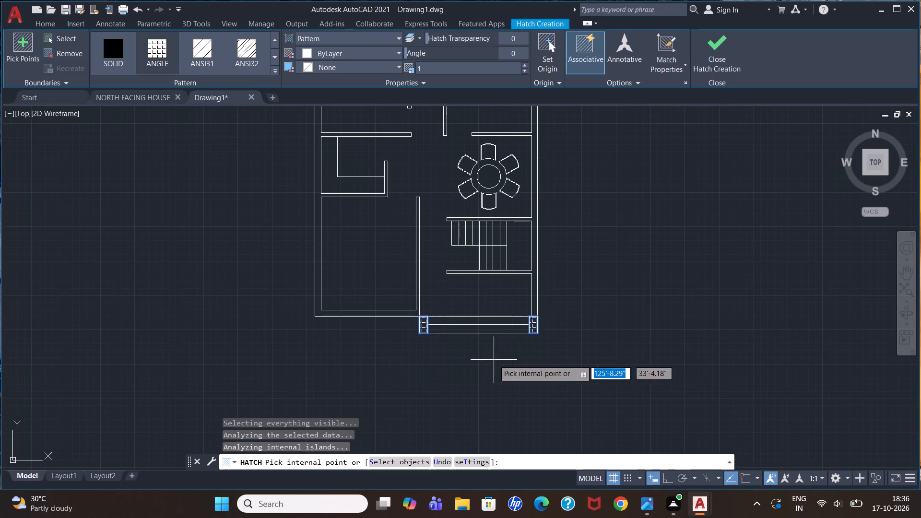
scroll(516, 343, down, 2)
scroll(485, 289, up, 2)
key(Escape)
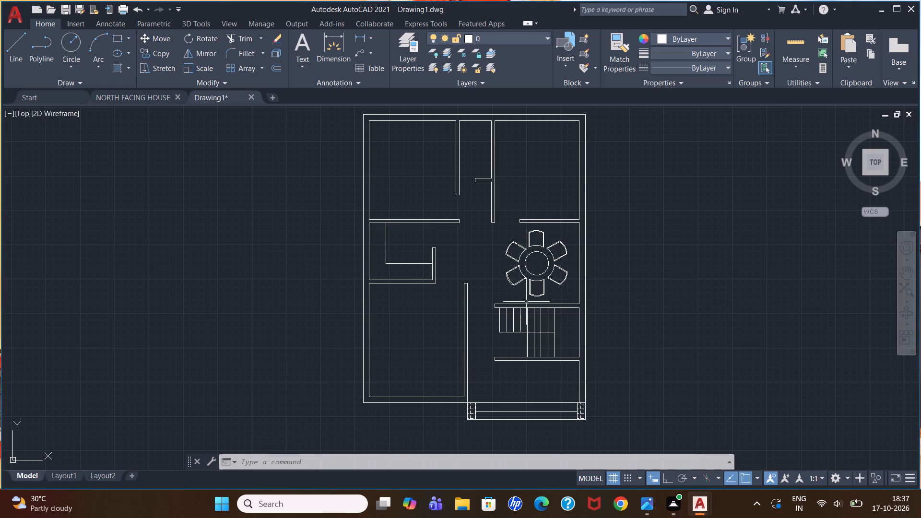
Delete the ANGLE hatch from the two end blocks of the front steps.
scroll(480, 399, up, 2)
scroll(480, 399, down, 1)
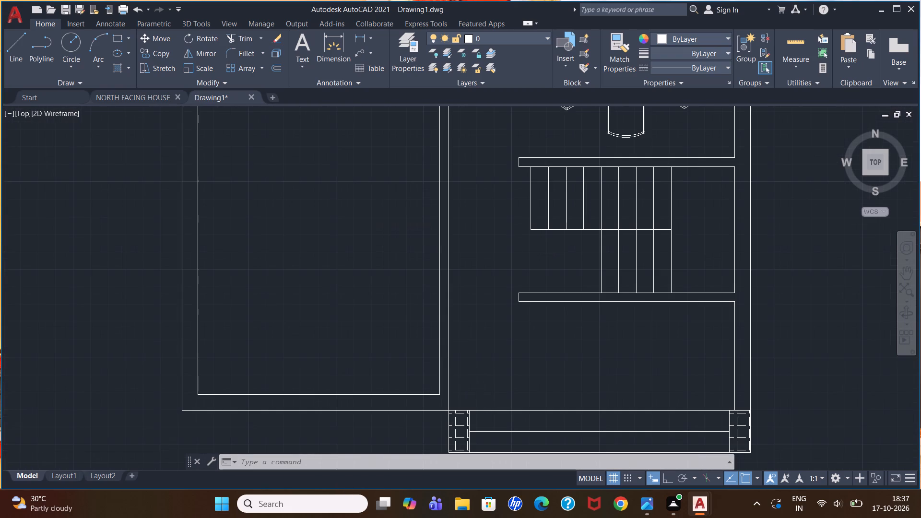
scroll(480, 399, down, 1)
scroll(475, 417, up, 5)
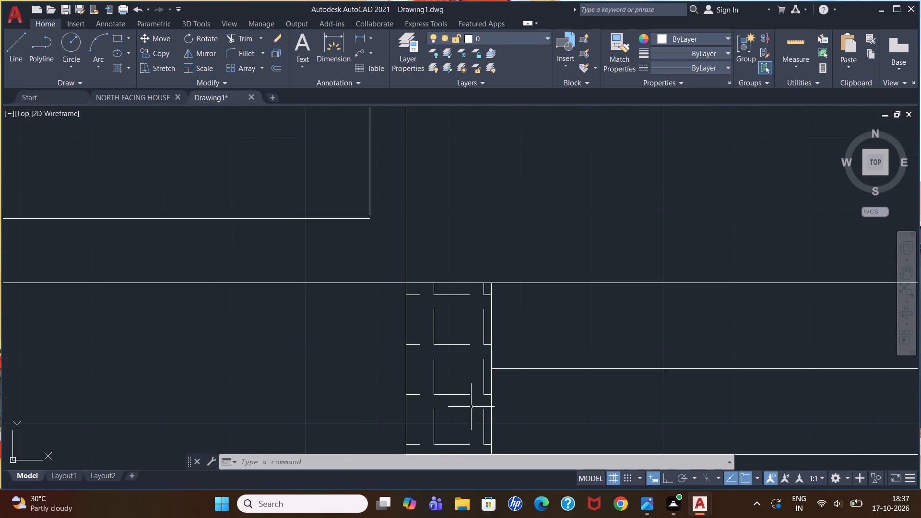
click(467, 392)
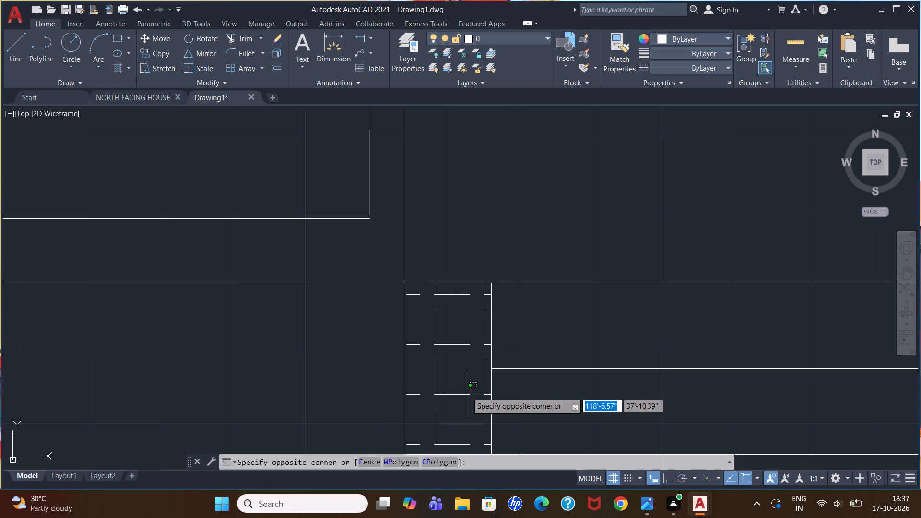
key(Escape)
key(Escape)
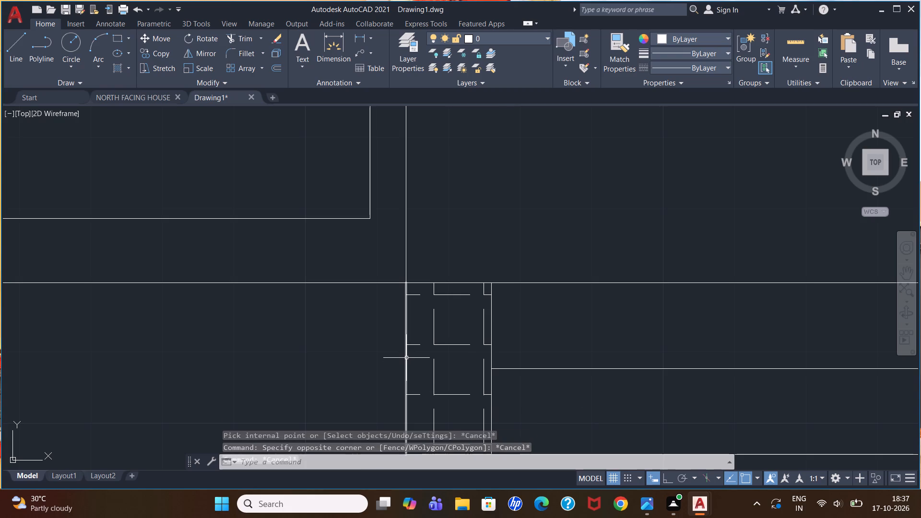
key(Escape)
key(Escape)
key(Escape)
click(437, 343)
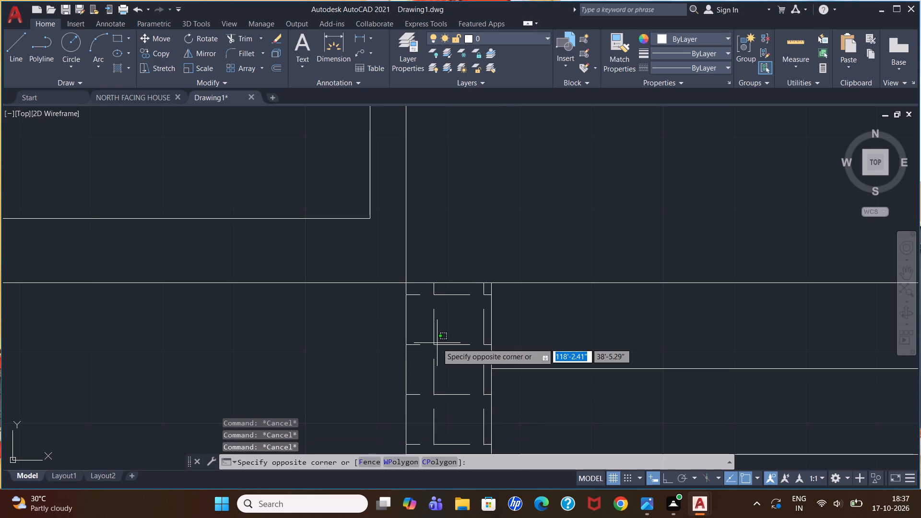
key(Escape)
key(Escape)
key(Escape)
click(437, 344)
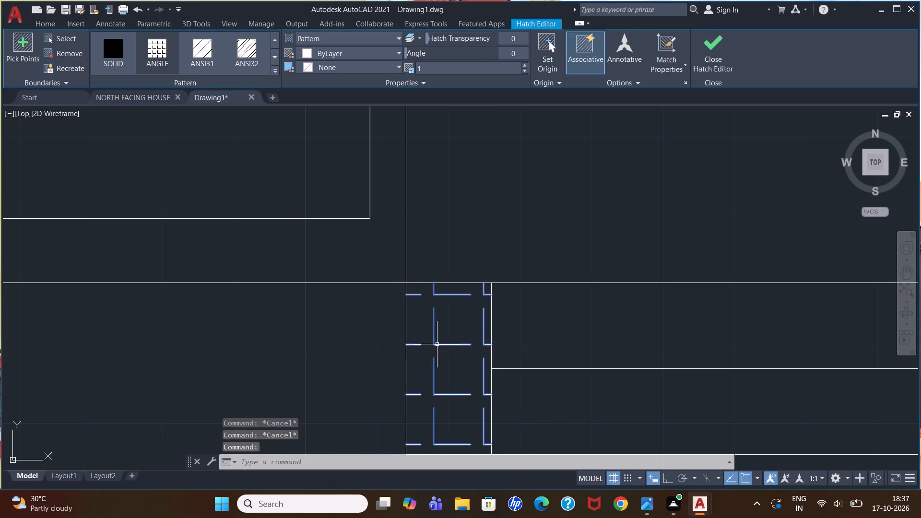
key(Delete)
Start a hatch for the end blocks of the front steps, trying AR-B816 and AR-BRELM patterns and colour 0,0,0.
scroll(437, 344, down, 4)
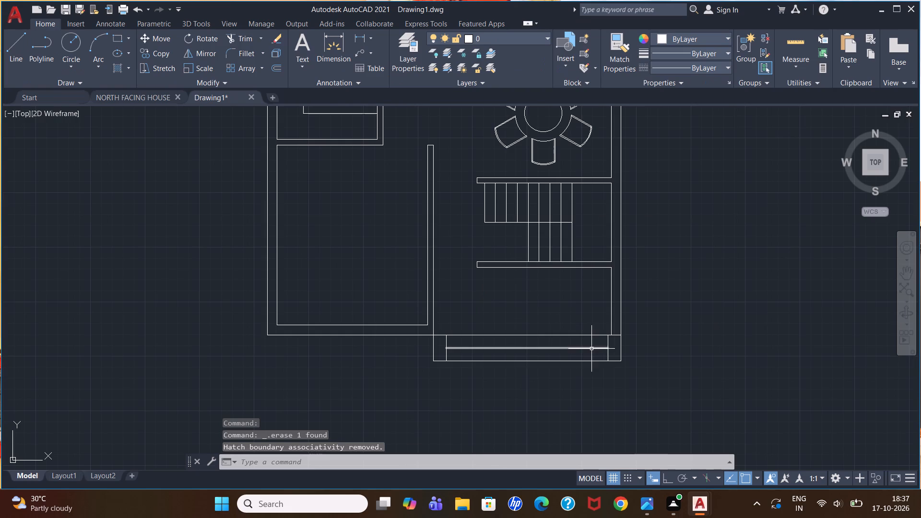
text(HAT)
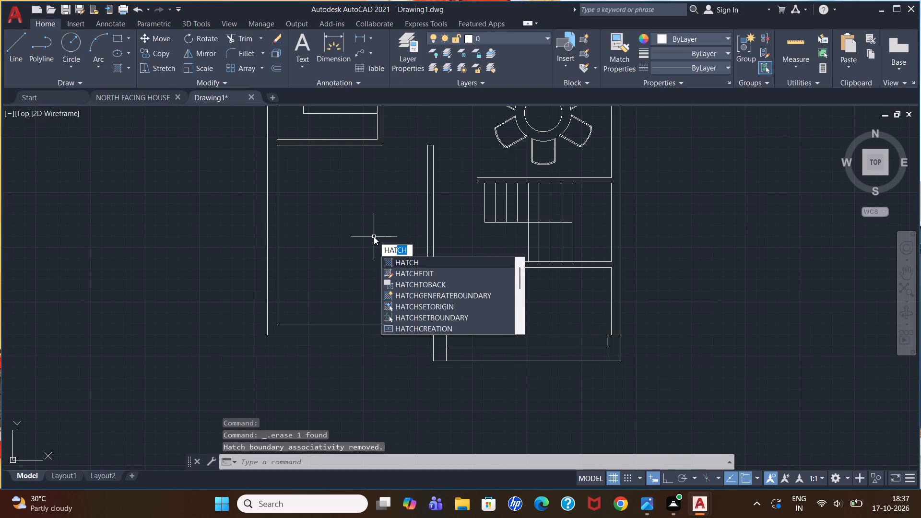
key(Return)
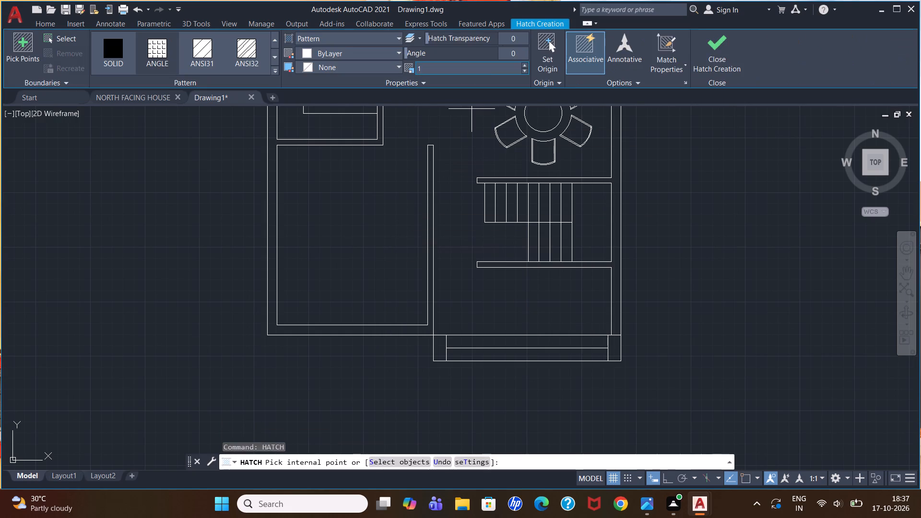
click(156, 52)
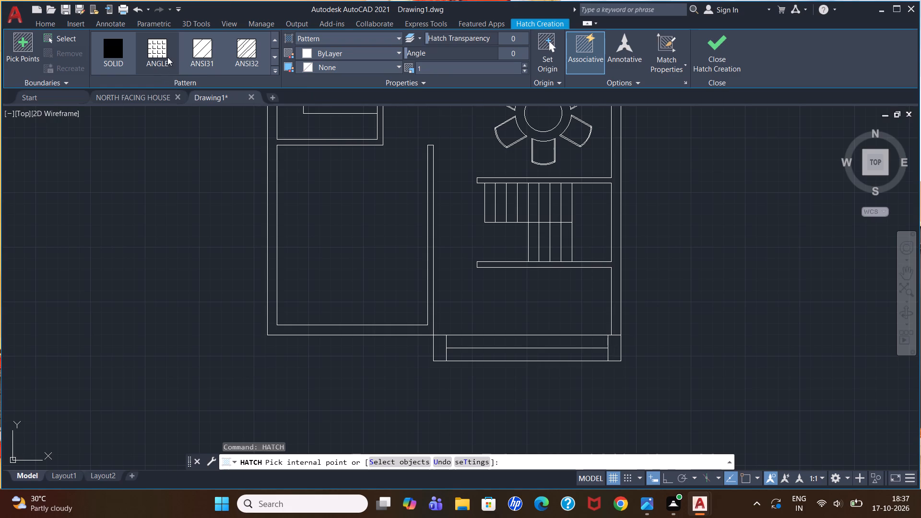
click(197, 57)
click(171, 54)
click(275, 74)
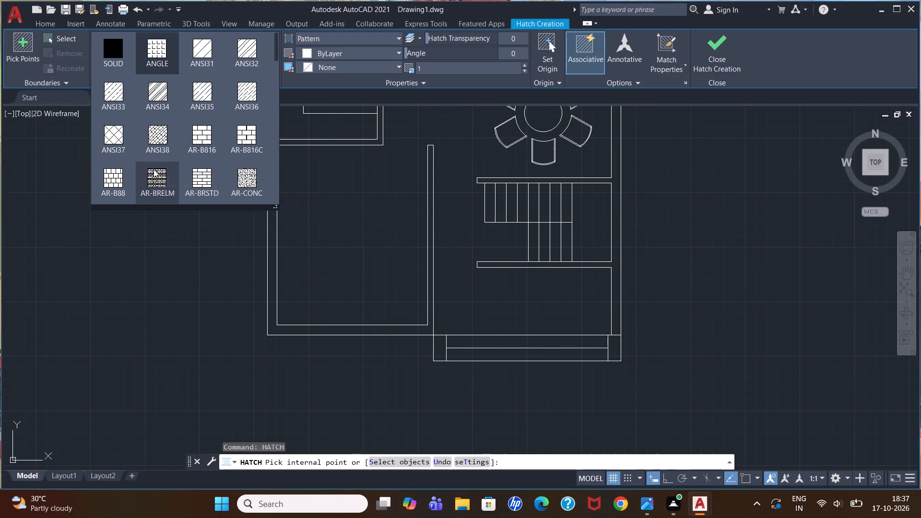
click(203, 134)
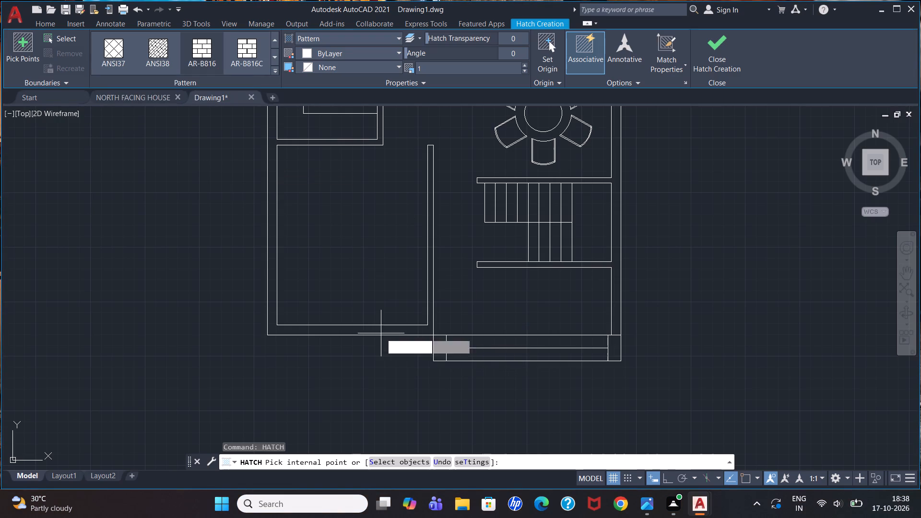
click(341, 53)
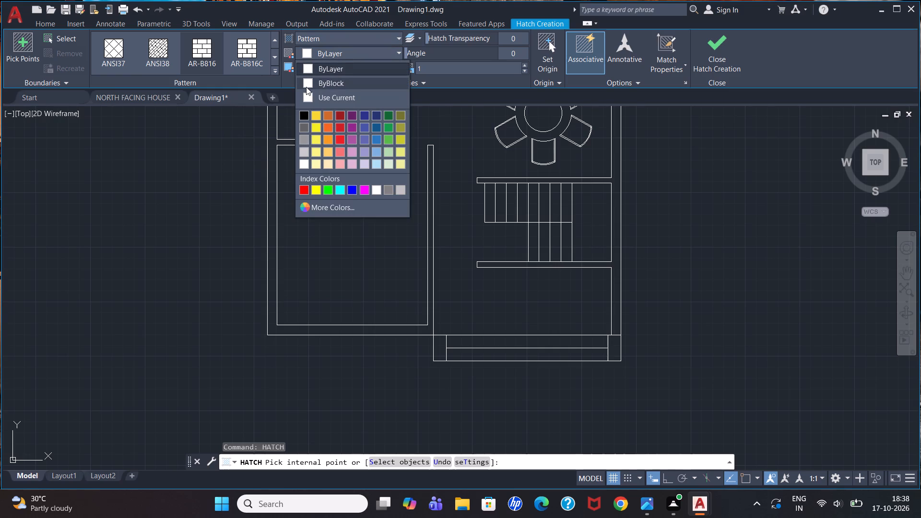
click(306, 117)
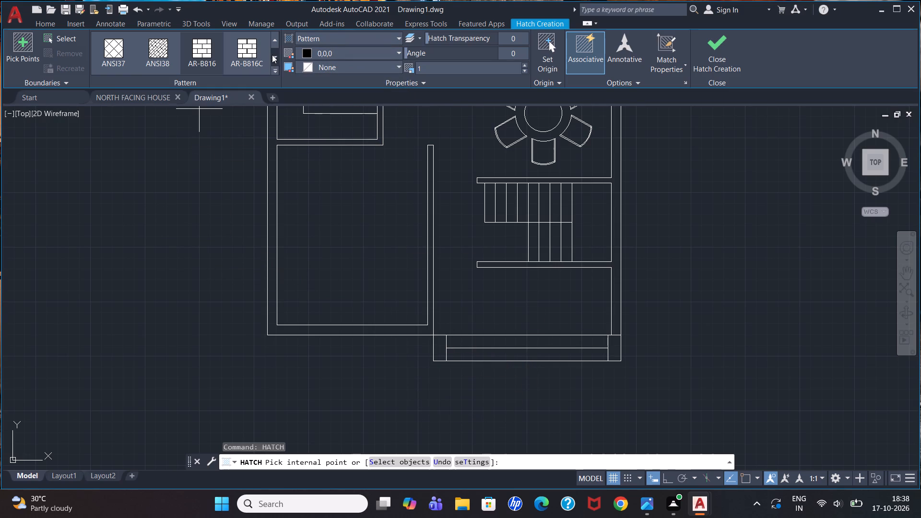
click(275, 73)
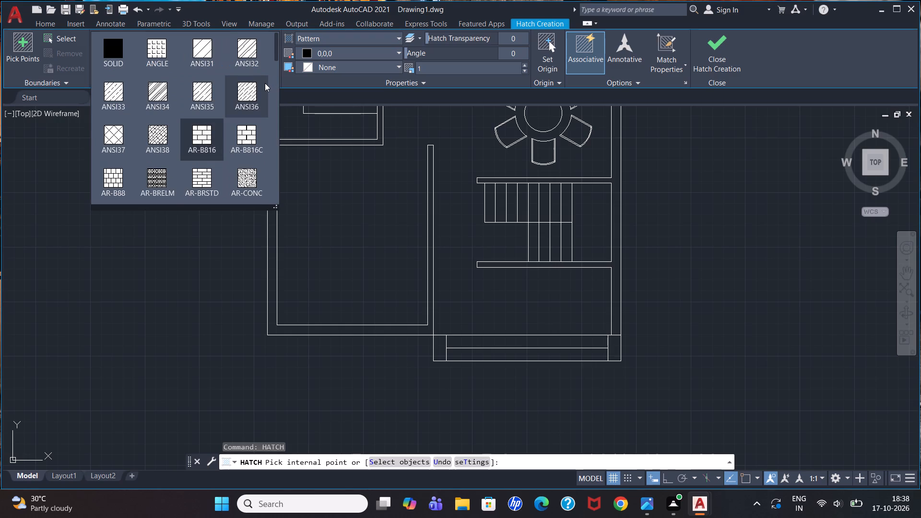
click(155, 182)
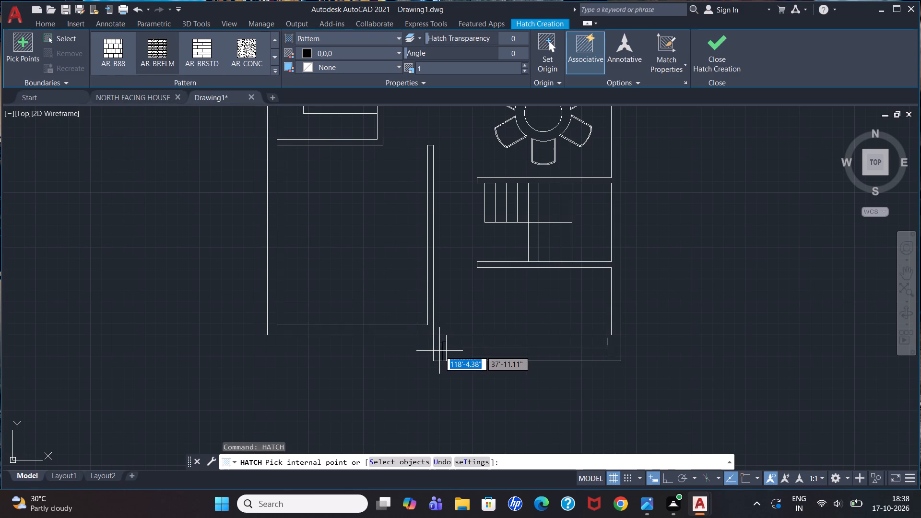
scroll(439, 344, up, 2)
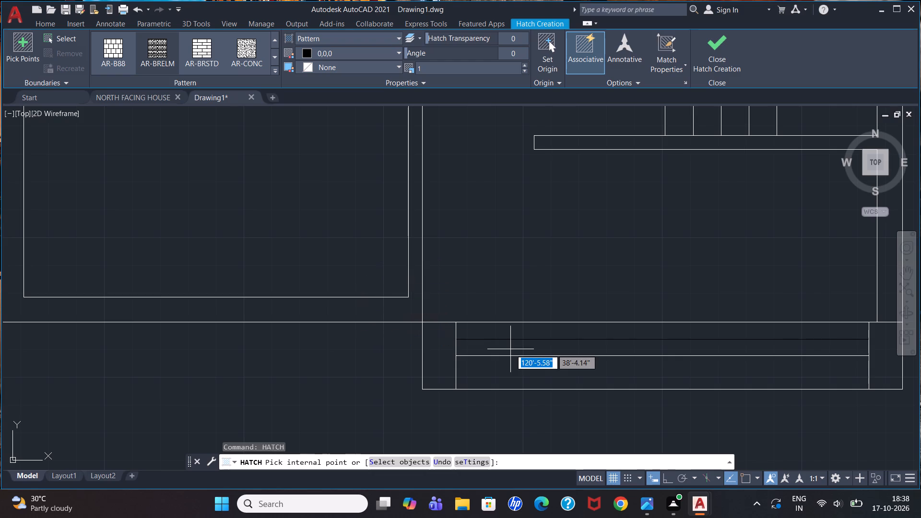
scroll(502, 312, down, 3)
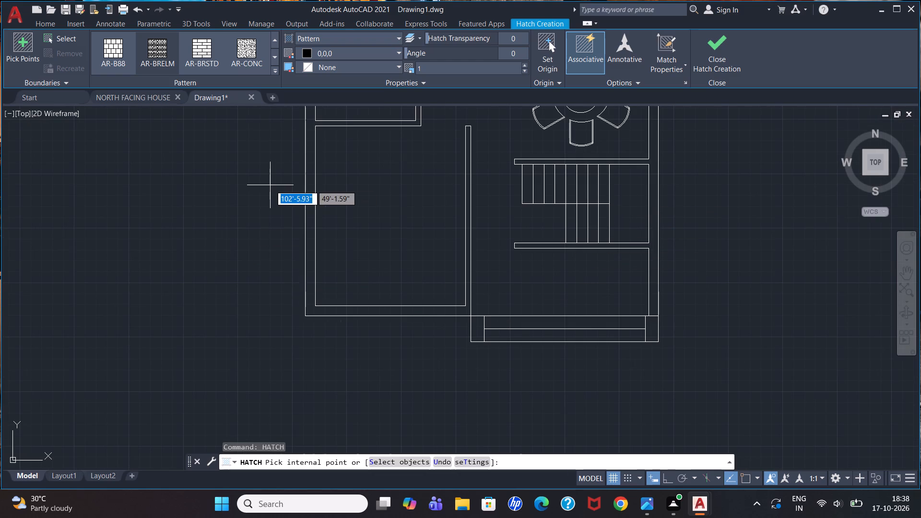
Set the hatch colour to ByLayer and hatch the west and east end blocks of the front steps with GRATE.
click(326, 52)
click(307, 71)
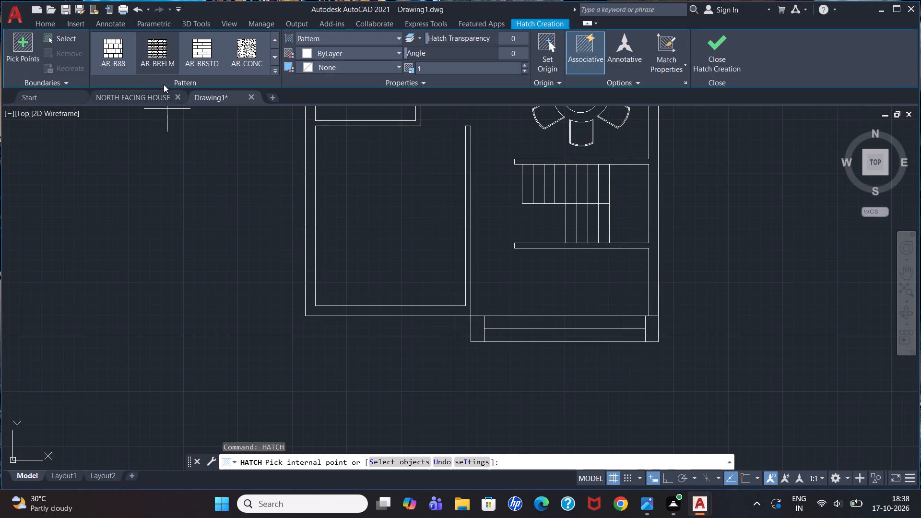
click(273, 40)
click(273, 40)
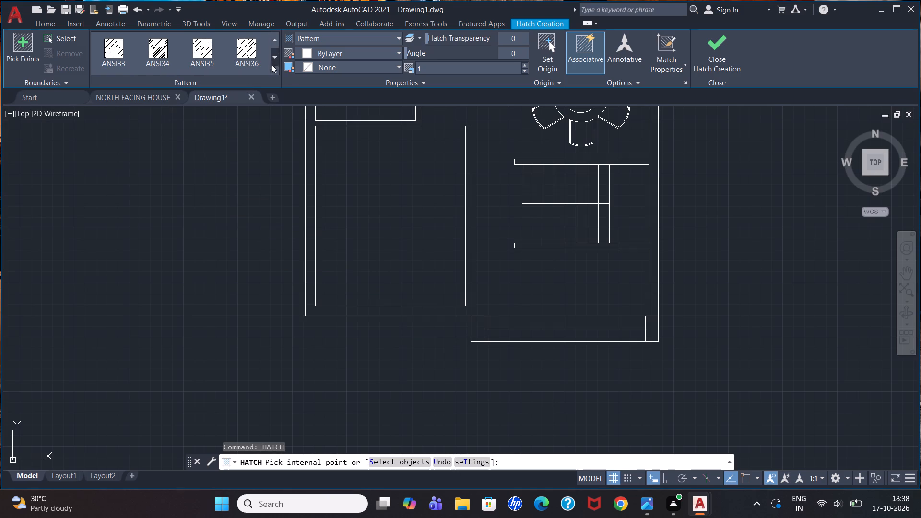
click(271, 71)
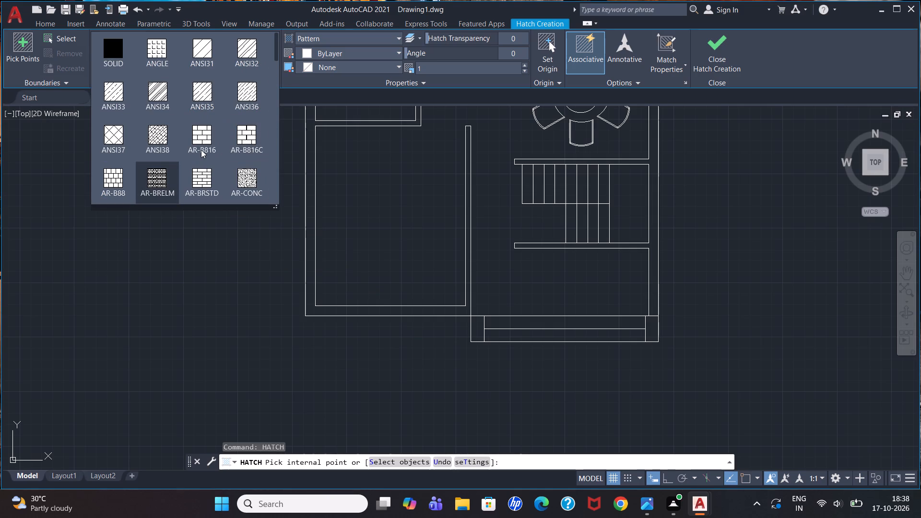
scroll(173, 99, up, 2)
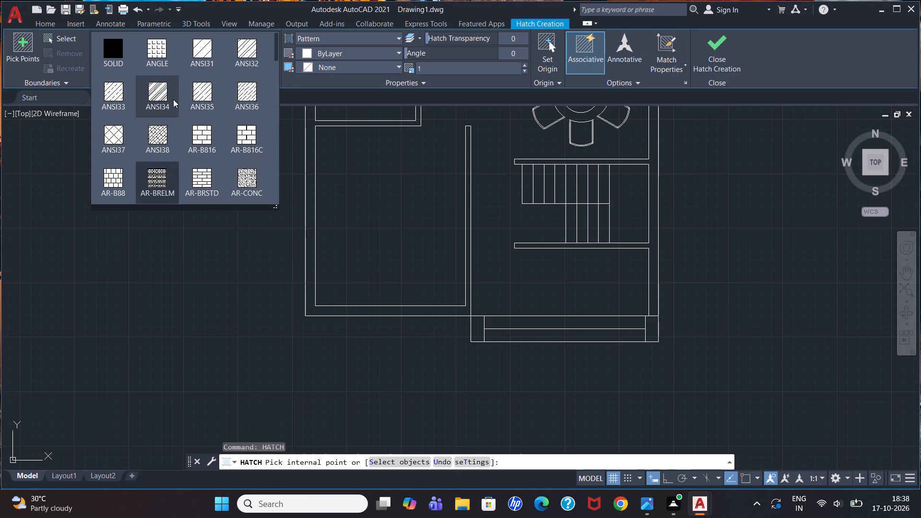
scroll(173, 99, up, 1)
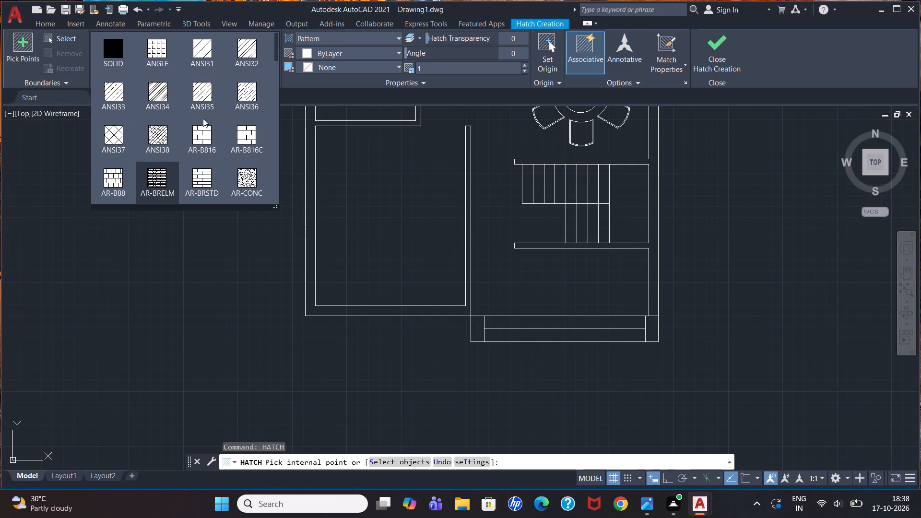
scroll(198, 126, down, 6)
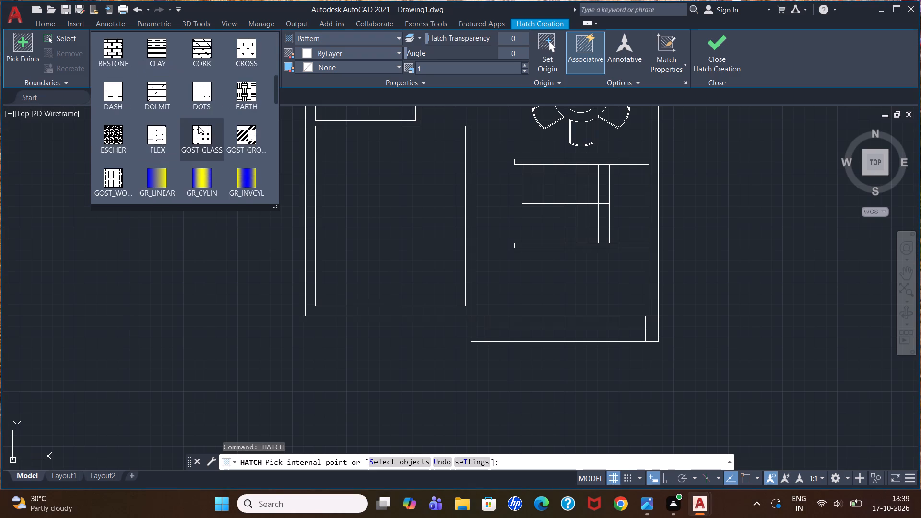
scroll(198, 126, down, 4)
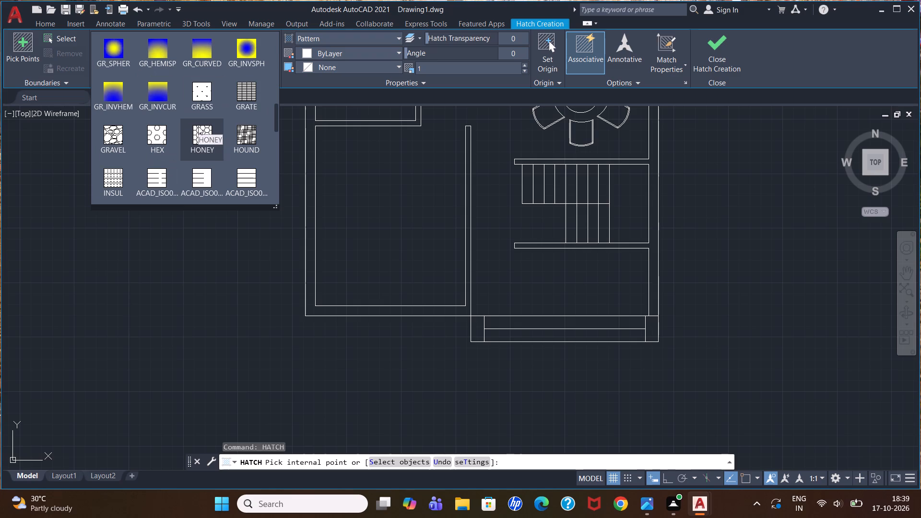
click(247, 97)
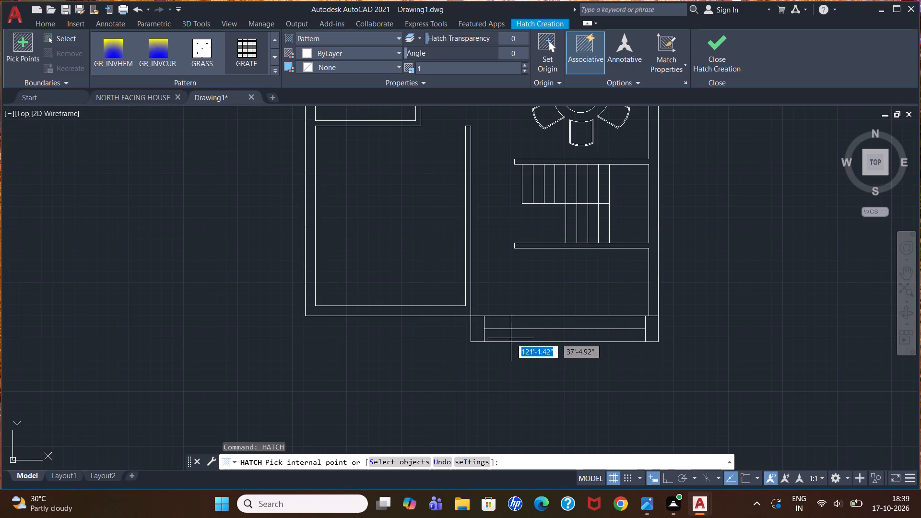
click(480, 331)
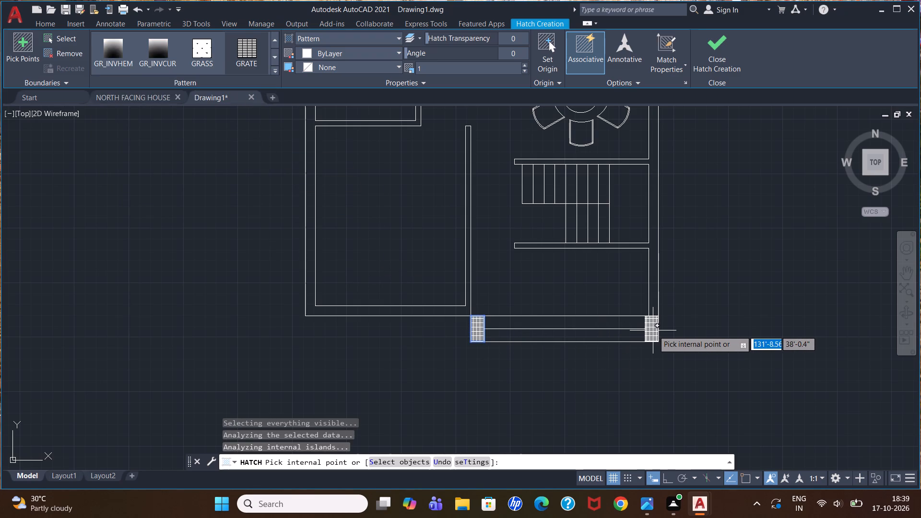
click(654, 330)
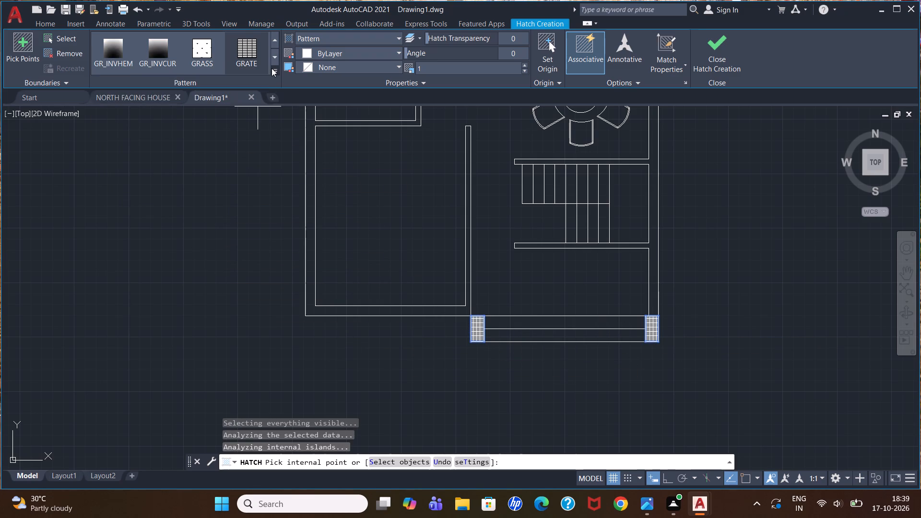
Preview other patterns on the two end blocks and change their hatch pattern to ANSI32.
click(276, 70)
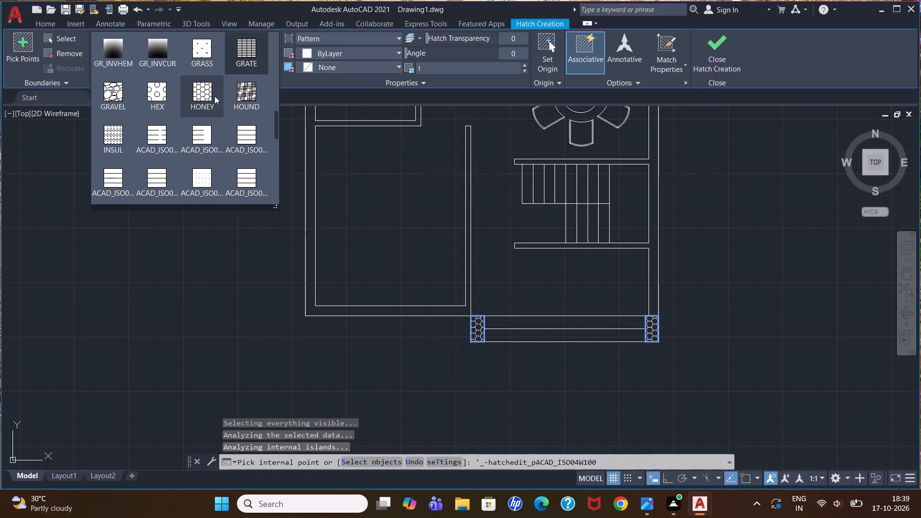
scroll(214, 96, down, 2)
scroll(214, 96, up, 1)
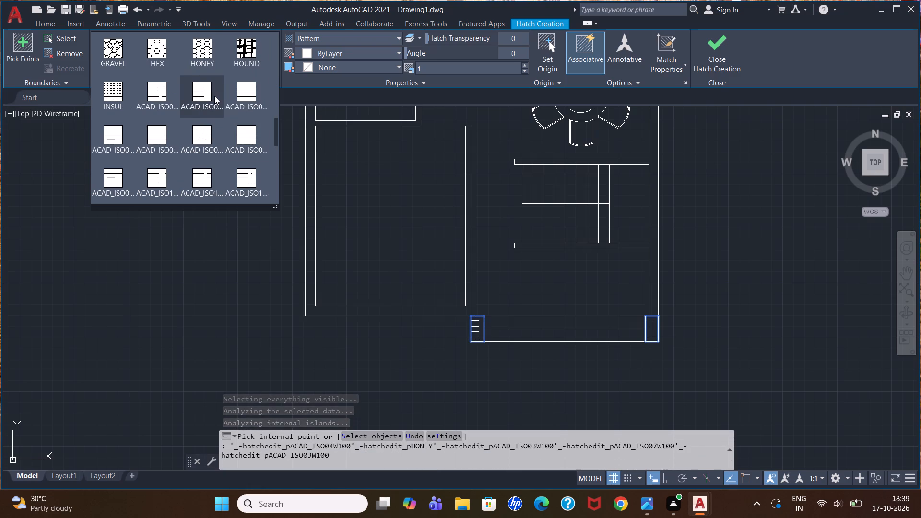
scroll(214, 96, up, 2)
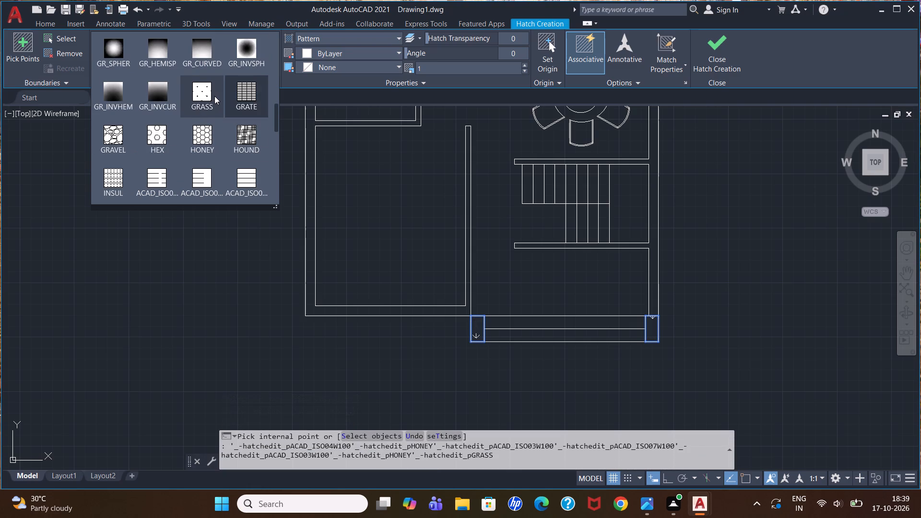
scroll(214, 96, down, 6)
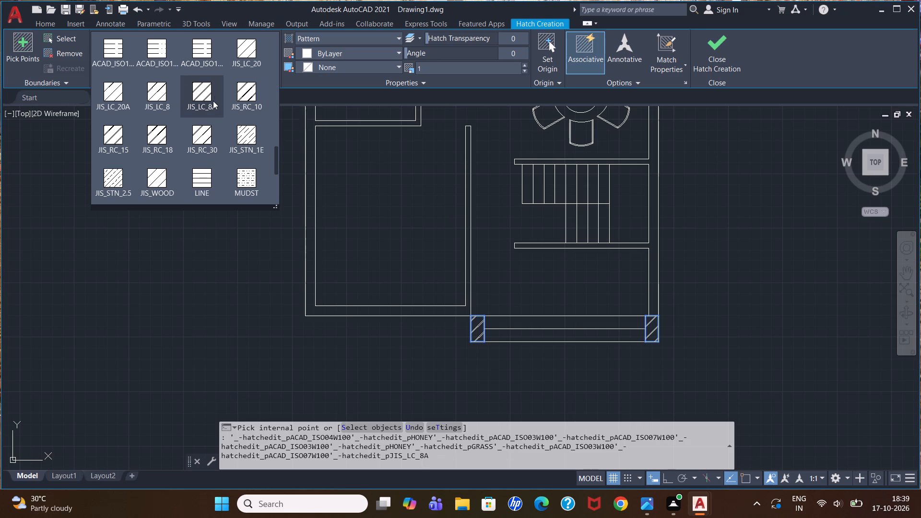
scroll(206, 142, down, 2)
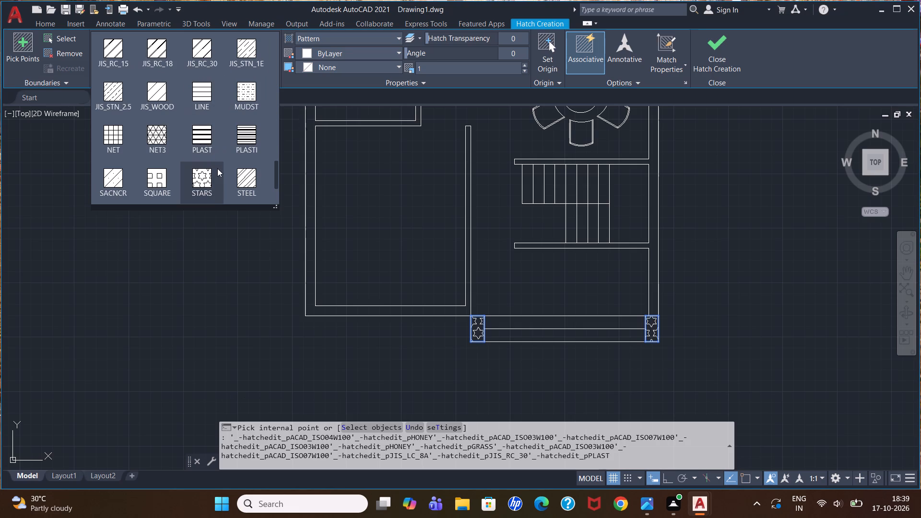
scroll(224, 174, down, 3)
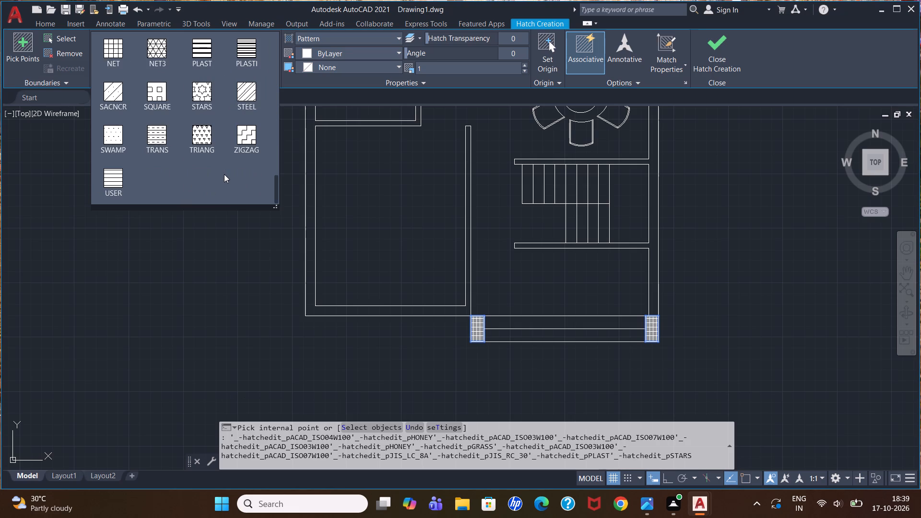
scroll(224, 174, up, 6)
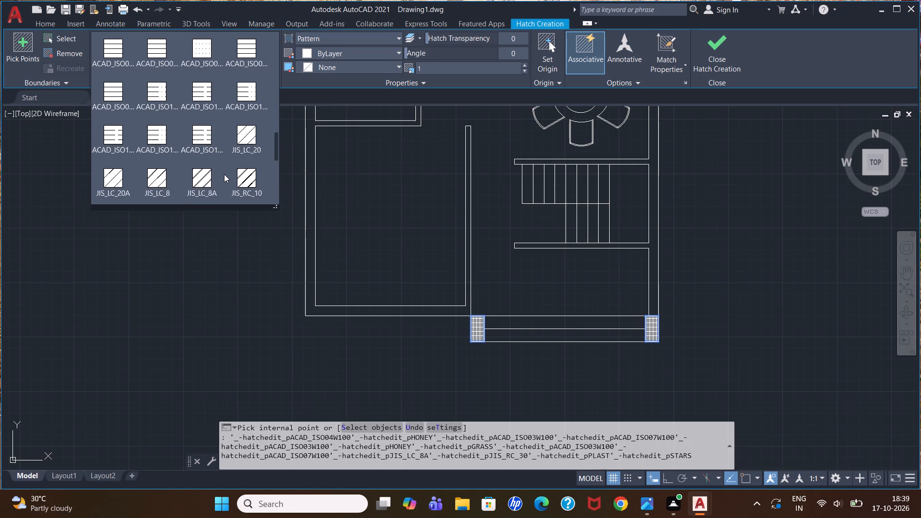
scroll(224, 174, up, 9)
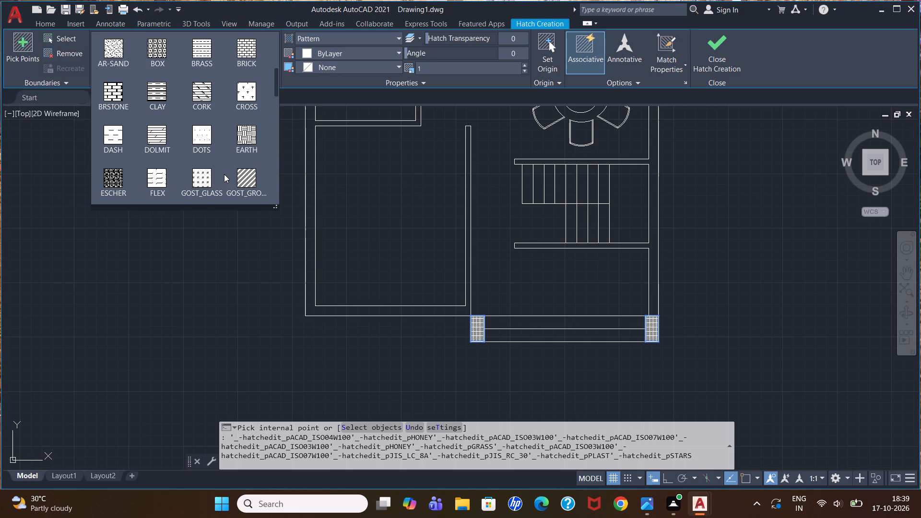
scroll(224, 174, up, 6)
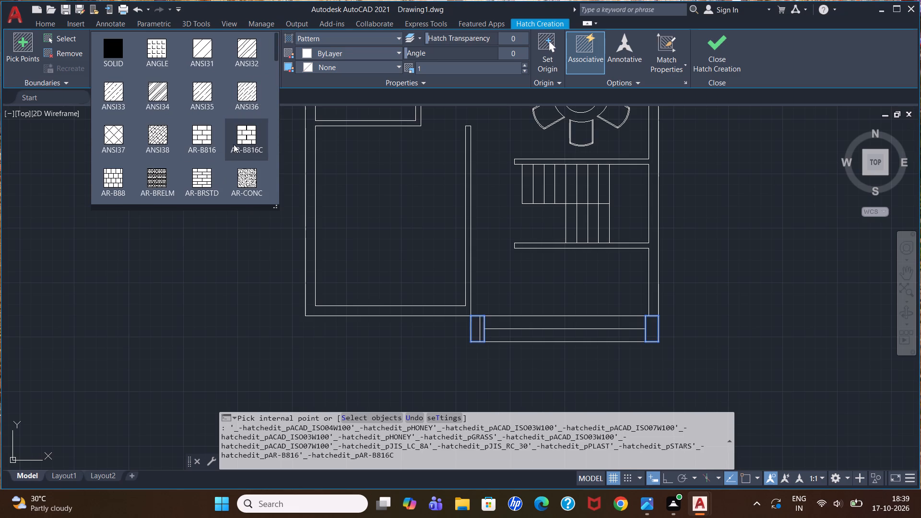
scroll(234, 144, up, 6)
click(244, 40)
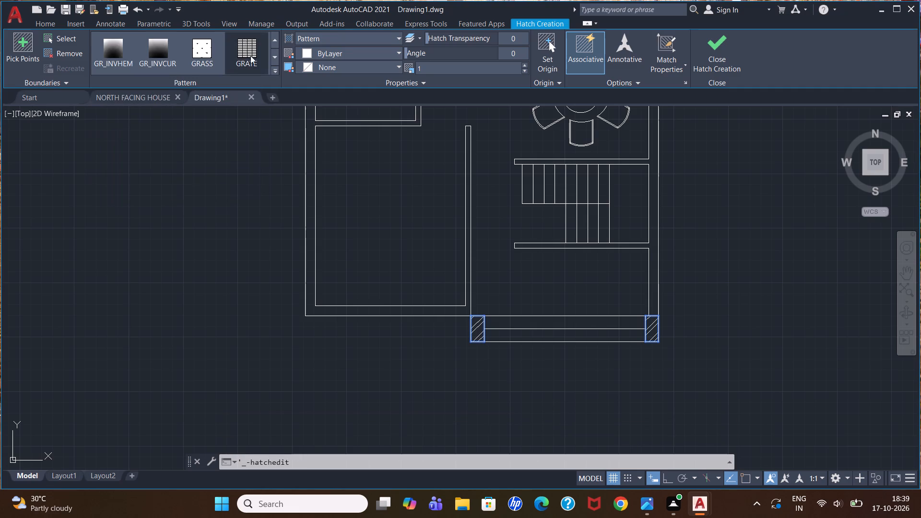
Set the colour of the ANSI32 hatch on the two end blocks of the front steps to 19,155,72.
click(326, 53)
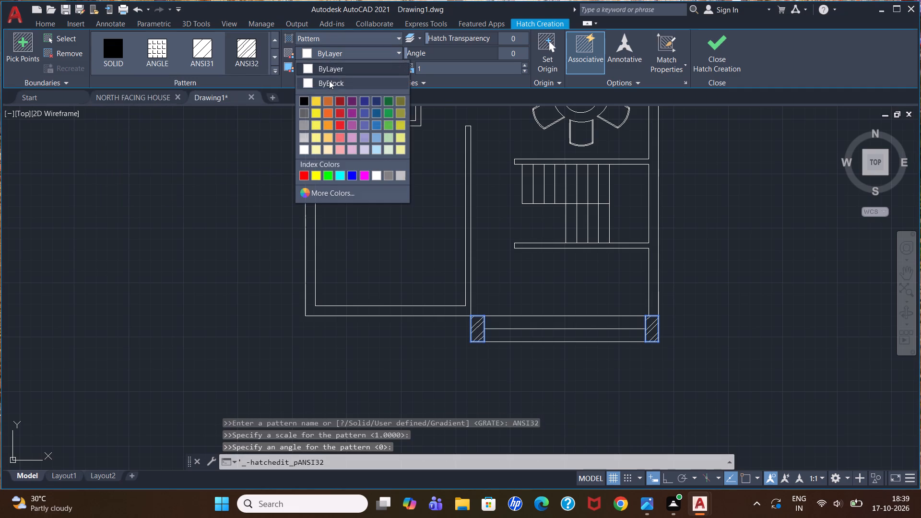
click(390, 115)
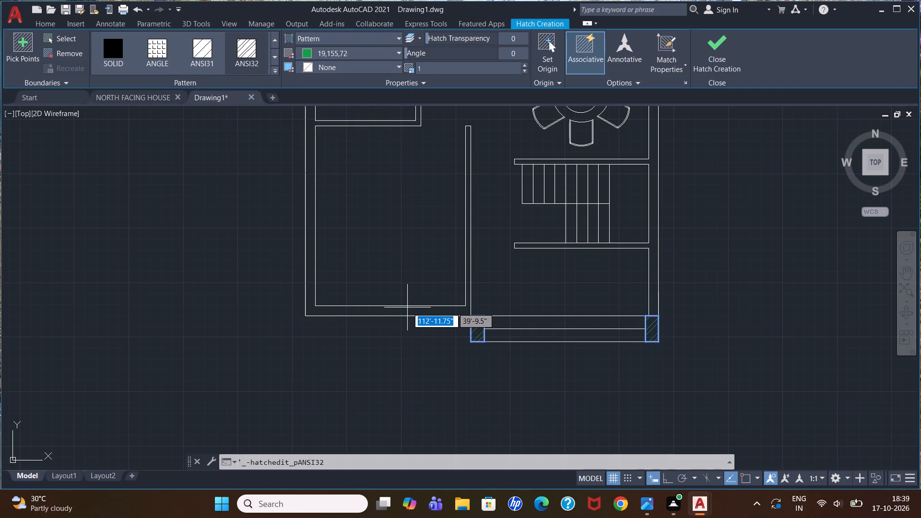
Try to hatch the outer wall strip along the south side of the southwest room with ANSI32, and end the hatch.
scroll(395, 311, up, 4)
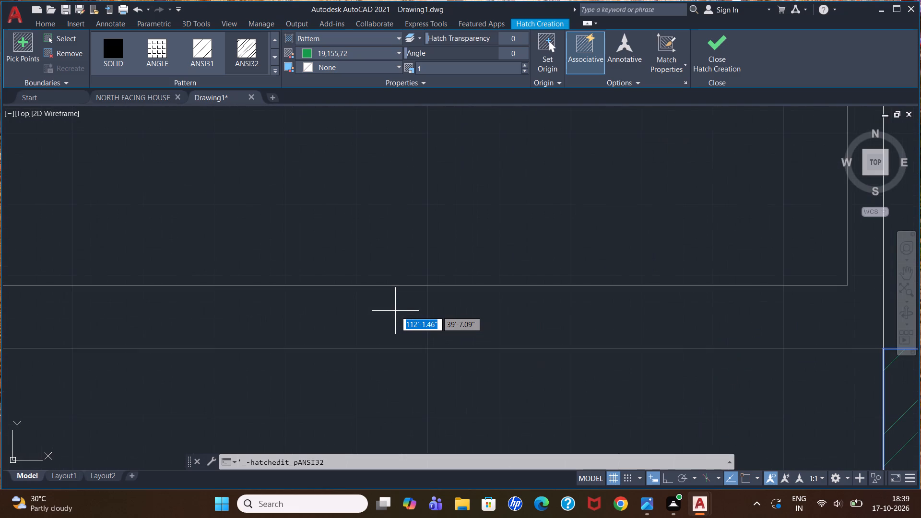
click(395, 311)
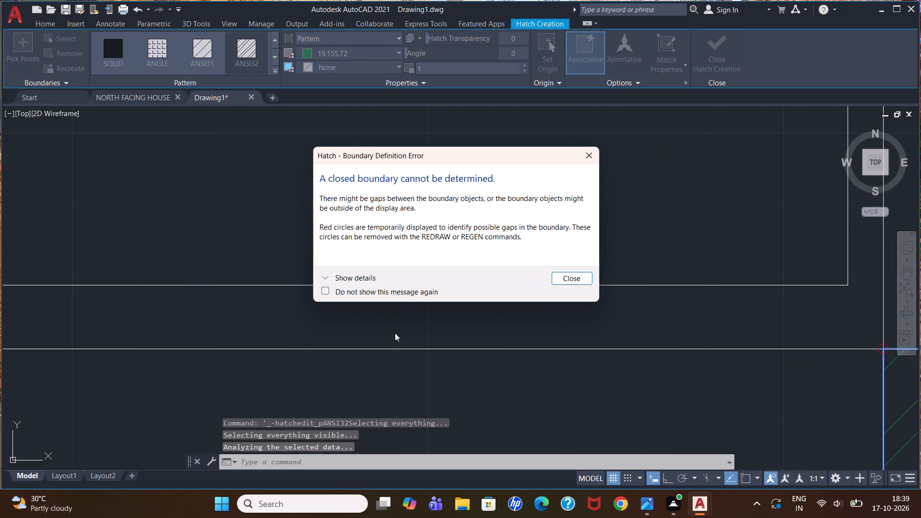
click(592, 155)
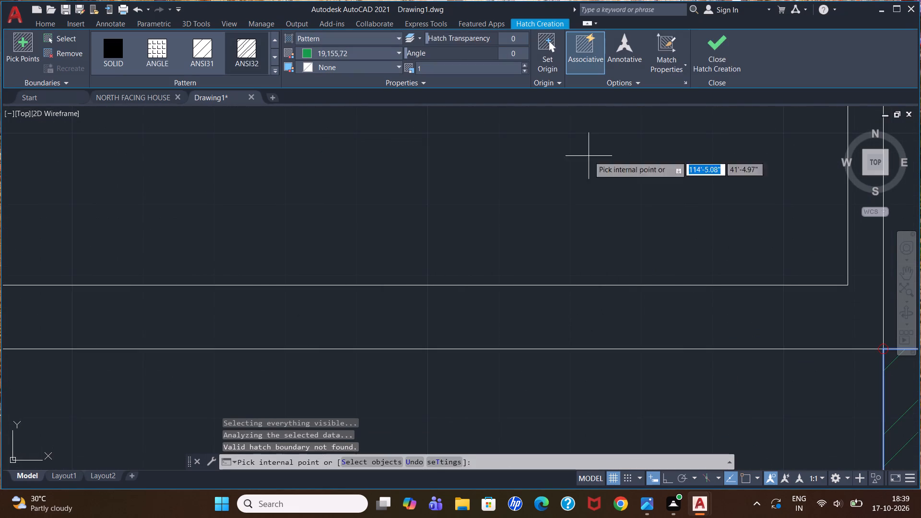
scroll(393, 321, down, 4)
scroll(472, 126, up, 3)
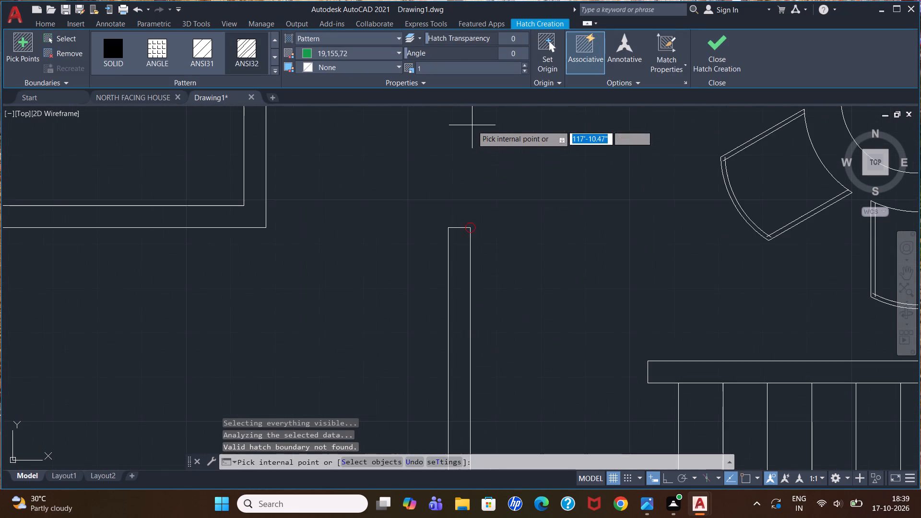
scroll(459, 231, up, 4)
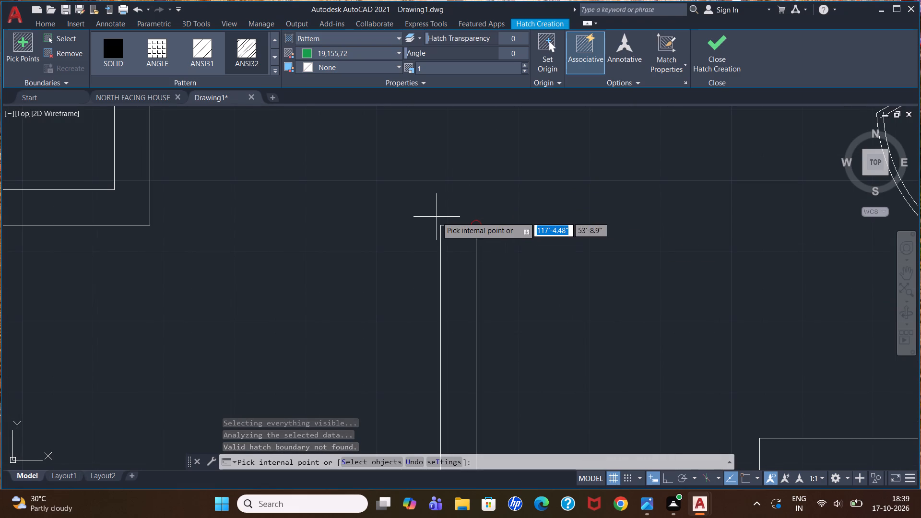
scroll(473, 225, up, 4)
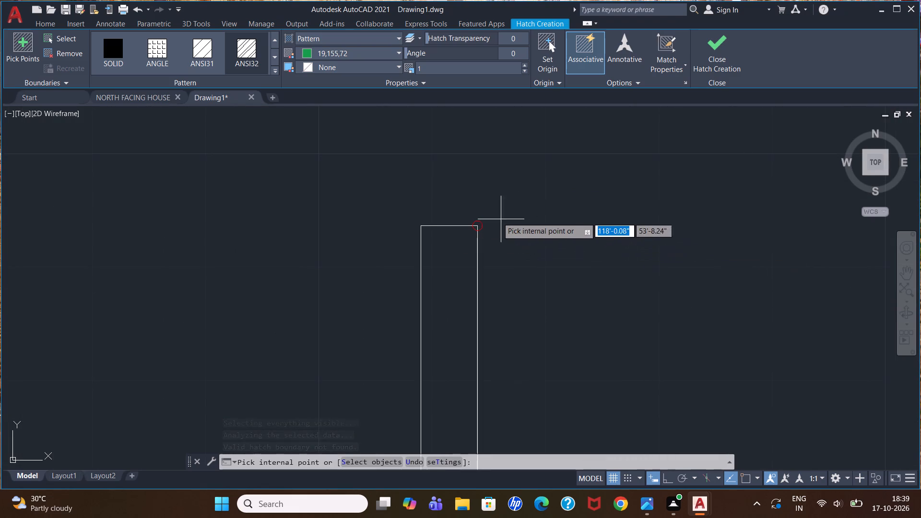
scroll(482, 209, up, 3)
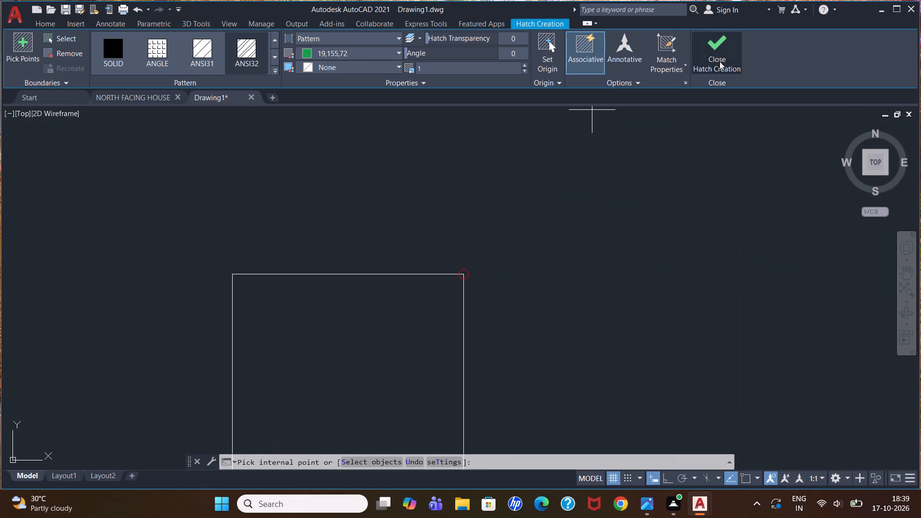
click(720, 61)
Examine the marked boundary gap where the inner wall meets the northwest corner of the front steps.
scroll(461, 273, down, 4)
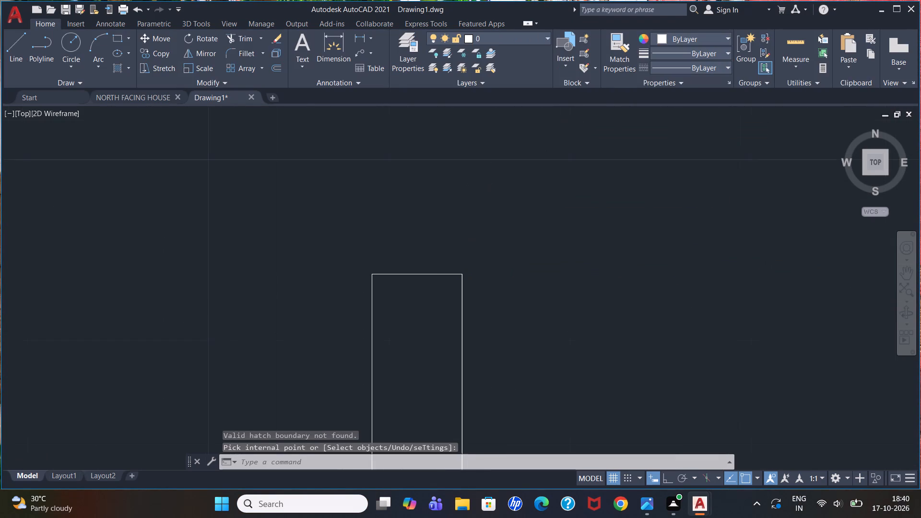
scroll(461, 273, down, 5)
scroll(476, 363, up, 4)
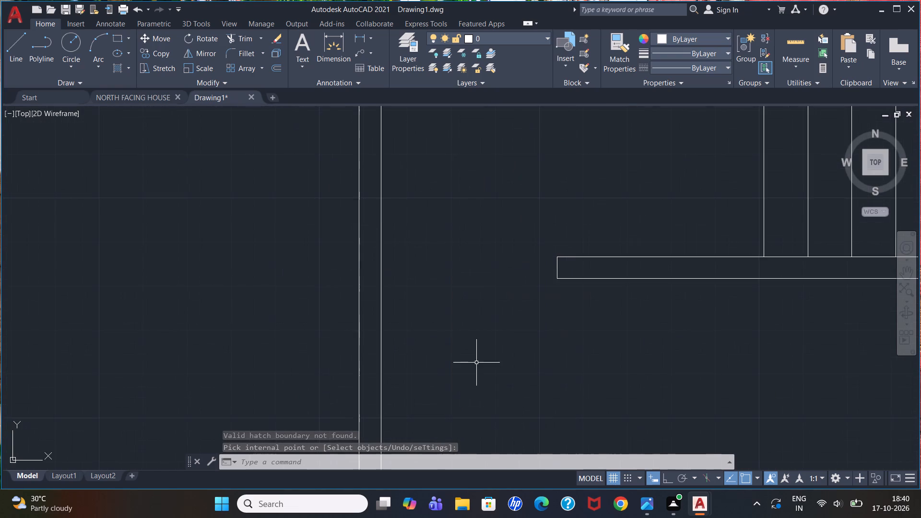
scroll(476, 363, down, 3)
scroll(457, 424, up, 5)
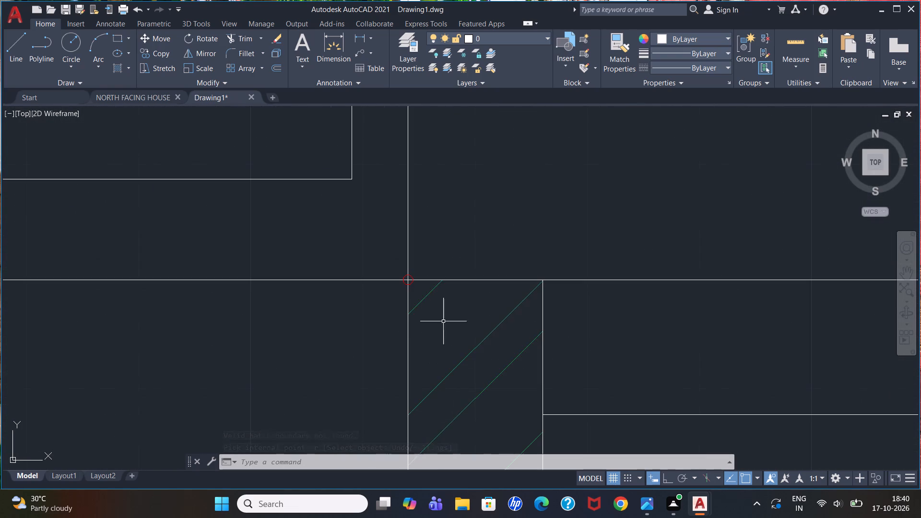
scroll(420, 265, up, 3)
scroll(371, 322, up, 4)
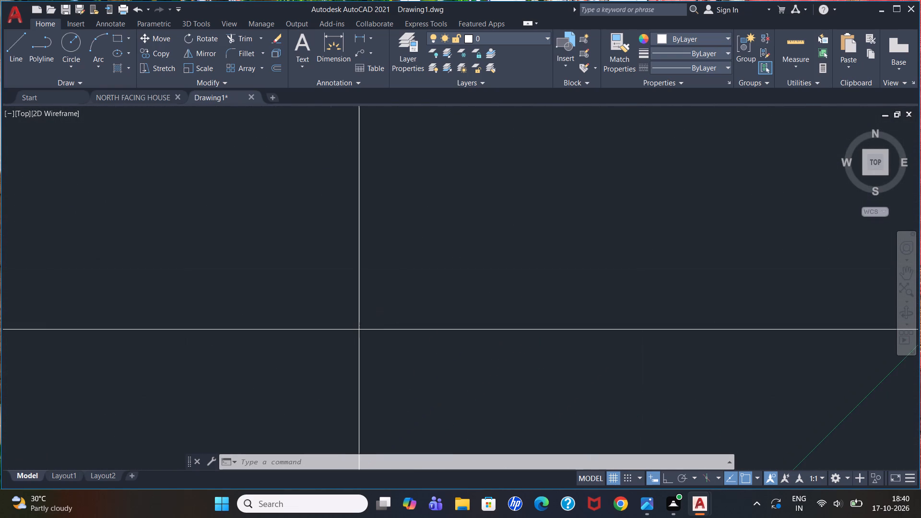
scroll(371, 322, down, 17)
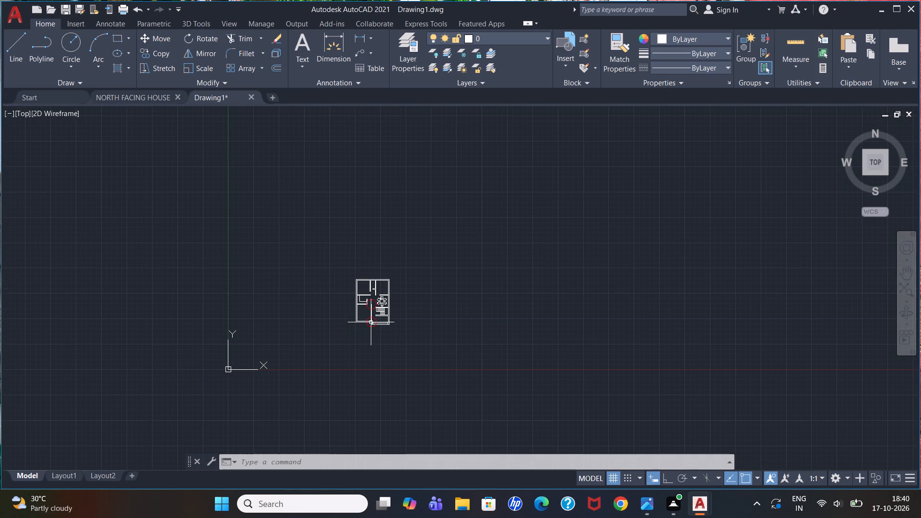
Replace the short end line at the north end of the southwest room's east wall with an orthogonal line joining both wall faces.
scroll(368, 314, up, 4)
scroll(382, 256, up, 2)
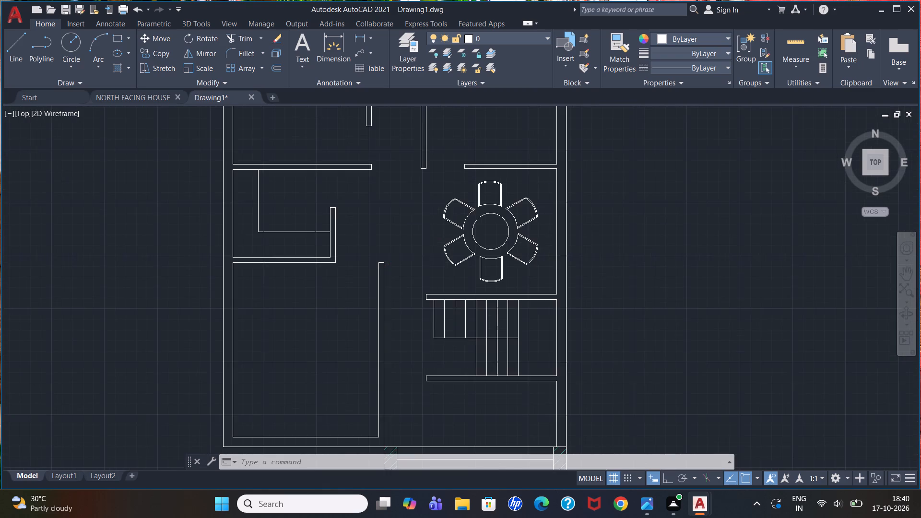
scroll(382, 256, up, 2)
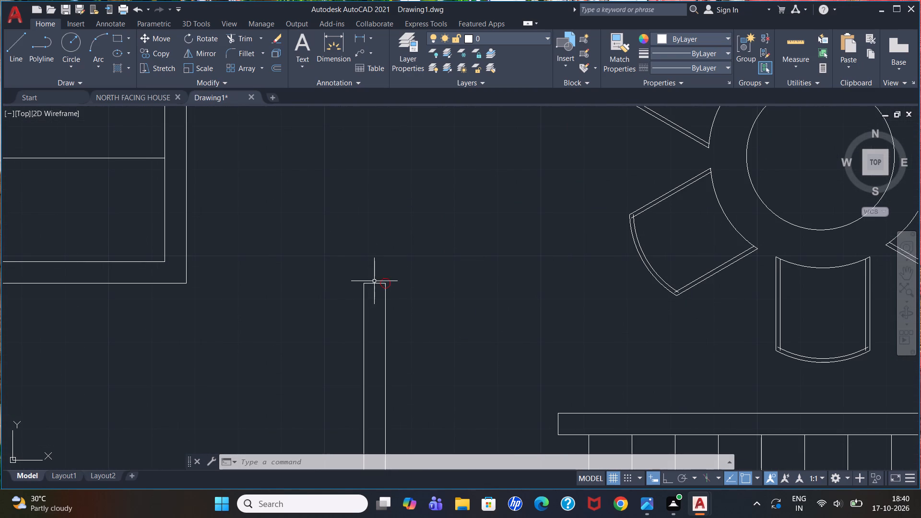
click(378, 283)
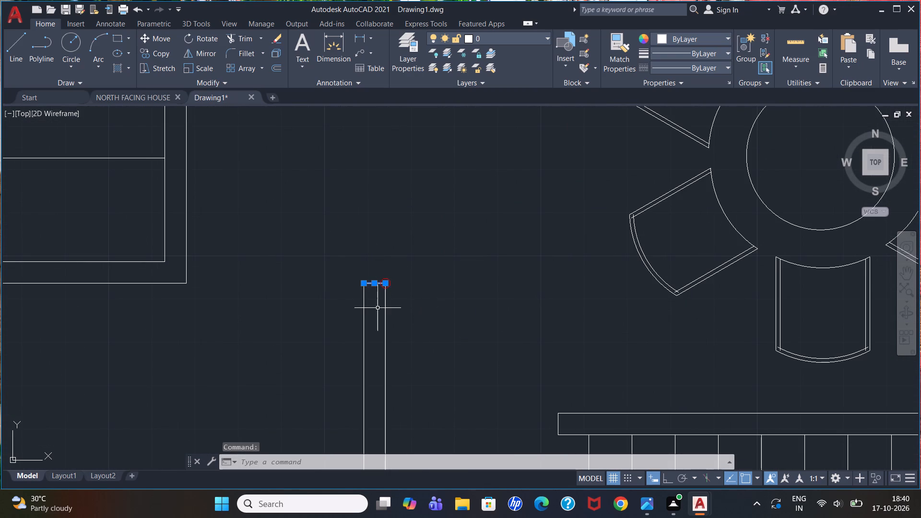
key(Delete)
key(l)
key(Return)
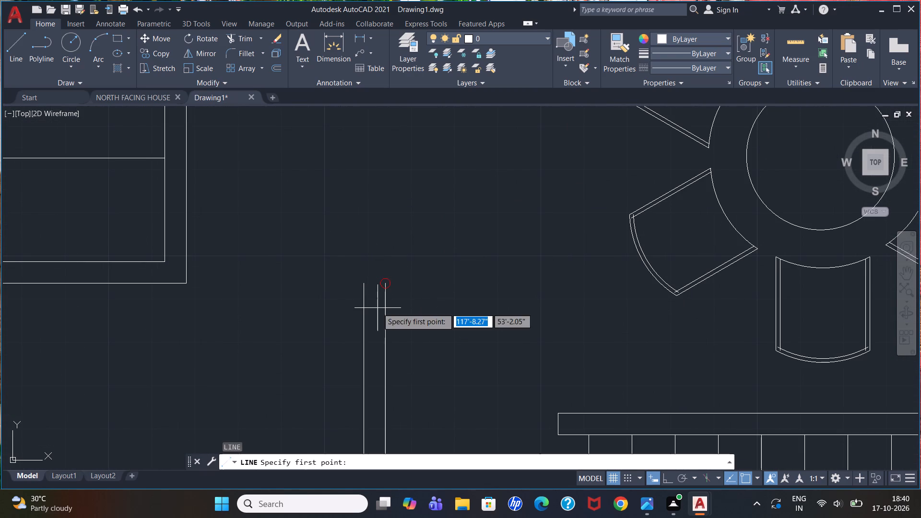
click(670, 480)
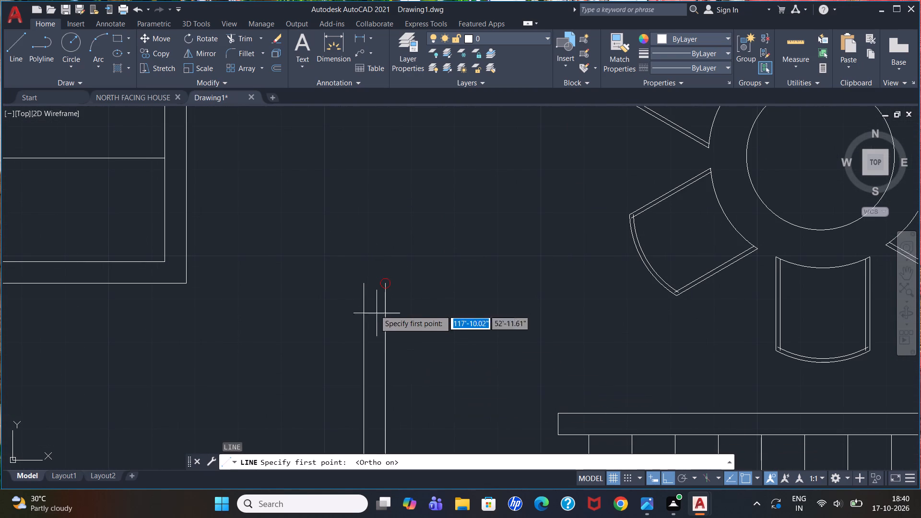
scroll(373, 283, up, 3)
click(421, 287)
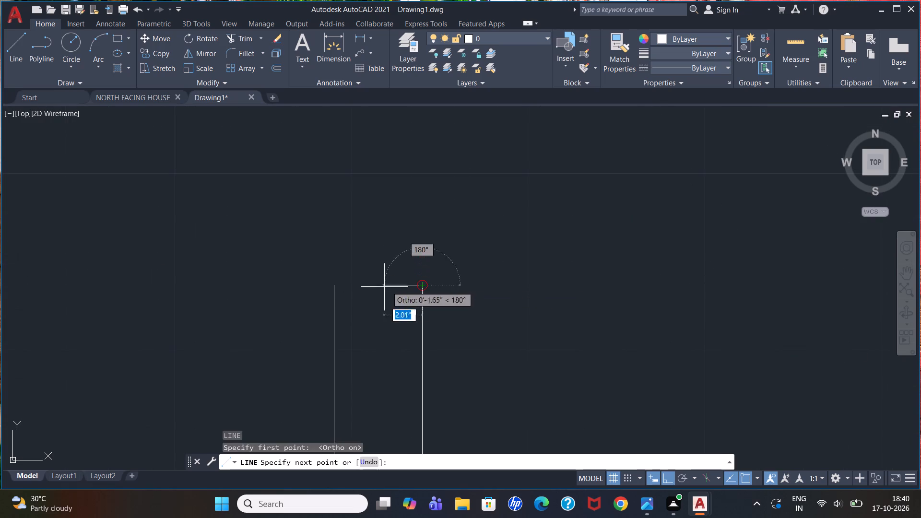
click(333, 288)
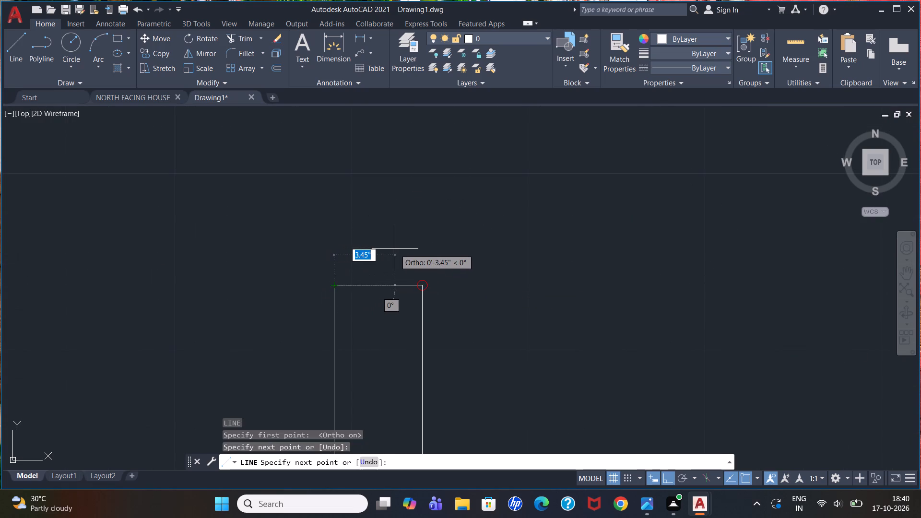
key(Escape)
Delete the ANSI32 hatch from the two end blocks of the front steps.
scroll(391, 247, down, 10)
scroll(397, 291, up, 5)
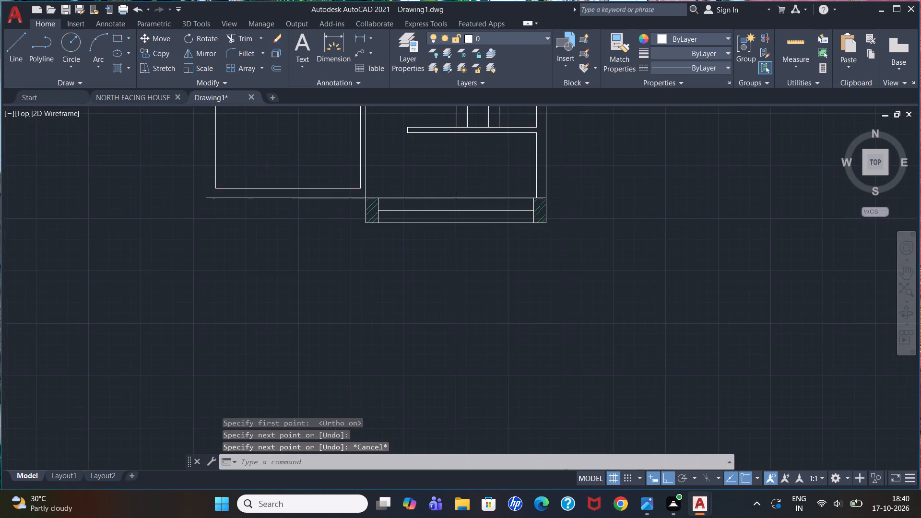
scroll(384, 136, up, 2)
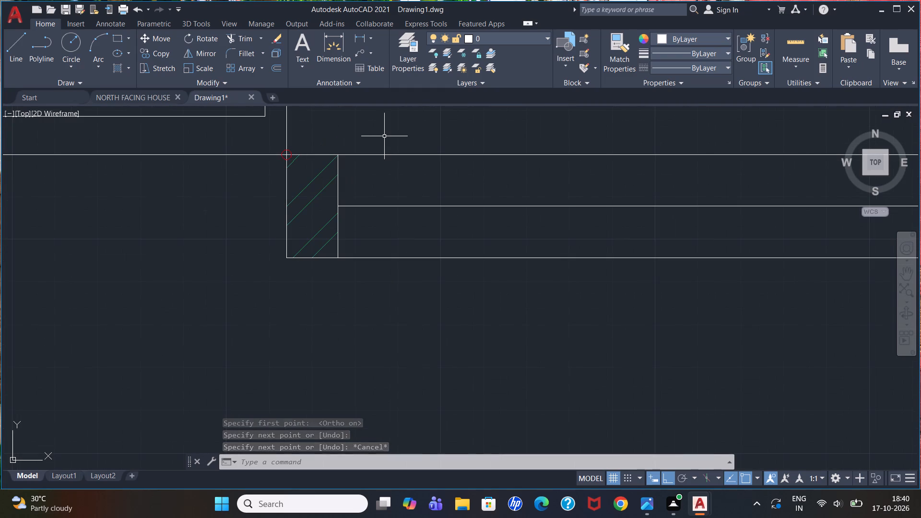
scroll(288, 152, up, 3)
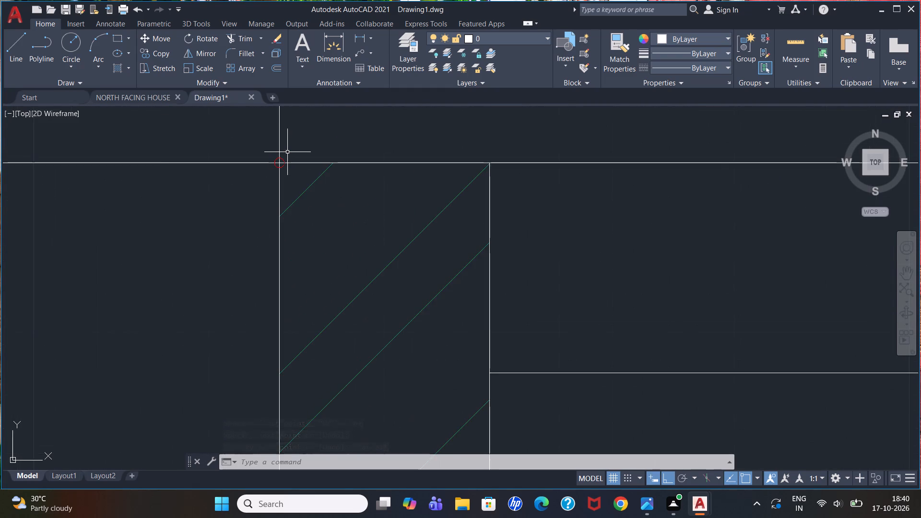
scroll(287, 152, up, 1)
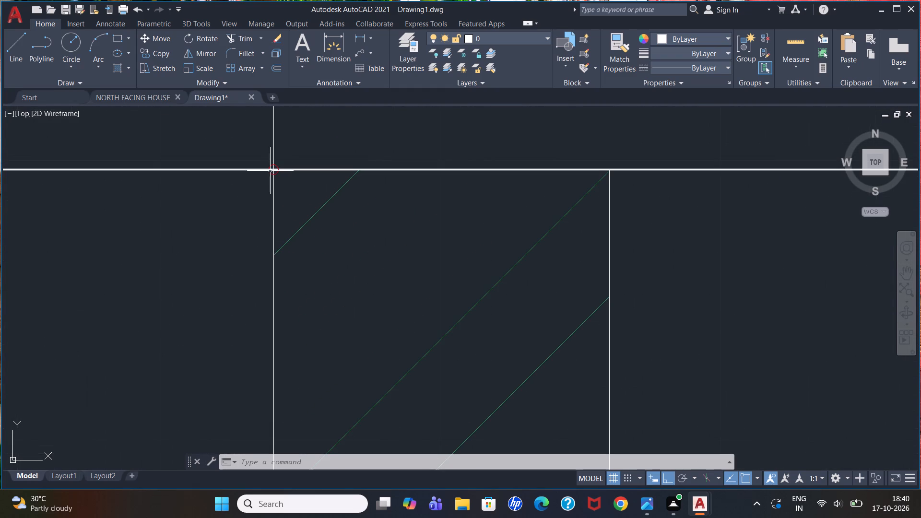
click(273, 170)
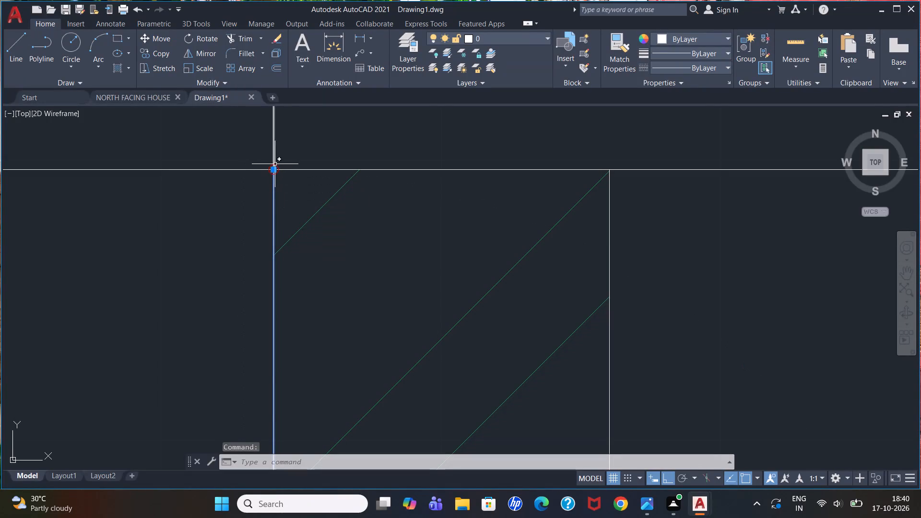
click(275, 164)
key(Escape)
click(307, 216)
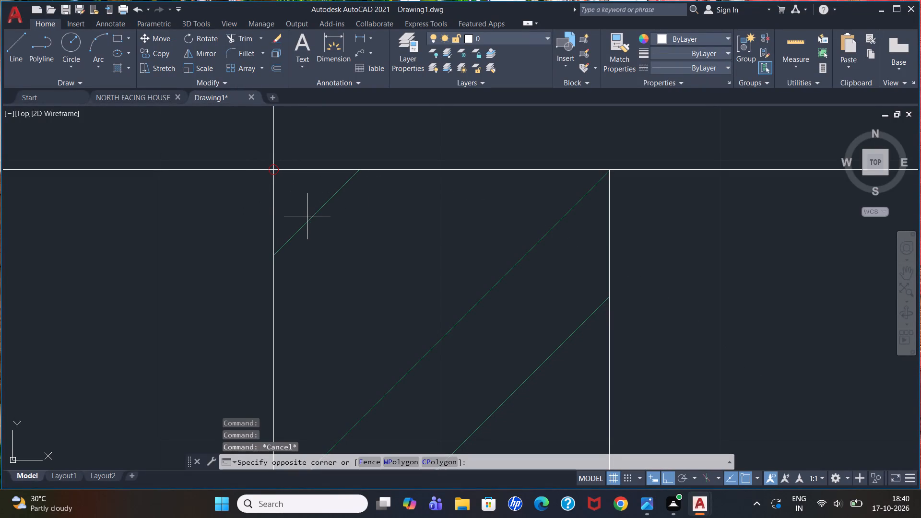
click(310, 219)
click(310, 219)
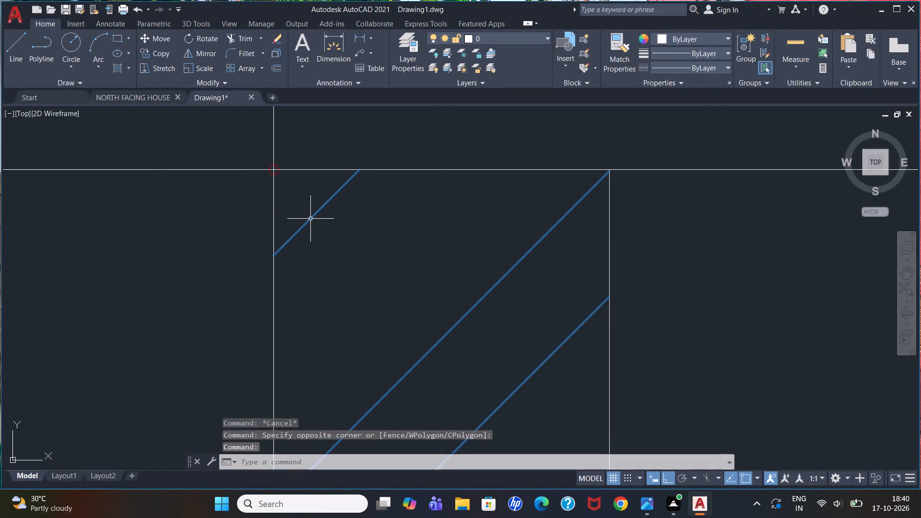
key(Delete)
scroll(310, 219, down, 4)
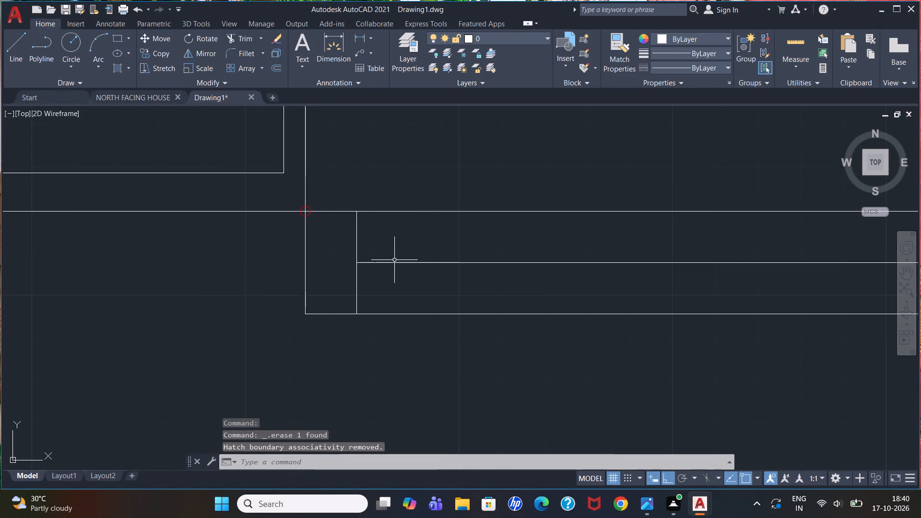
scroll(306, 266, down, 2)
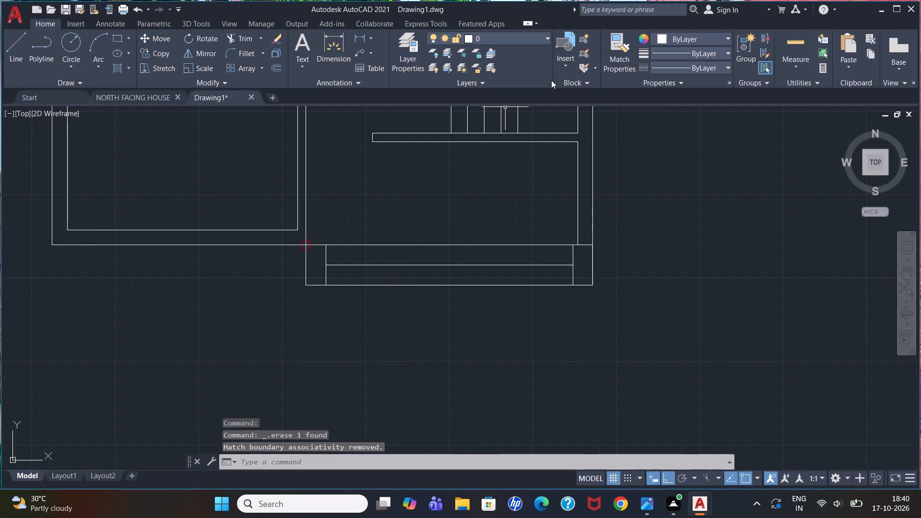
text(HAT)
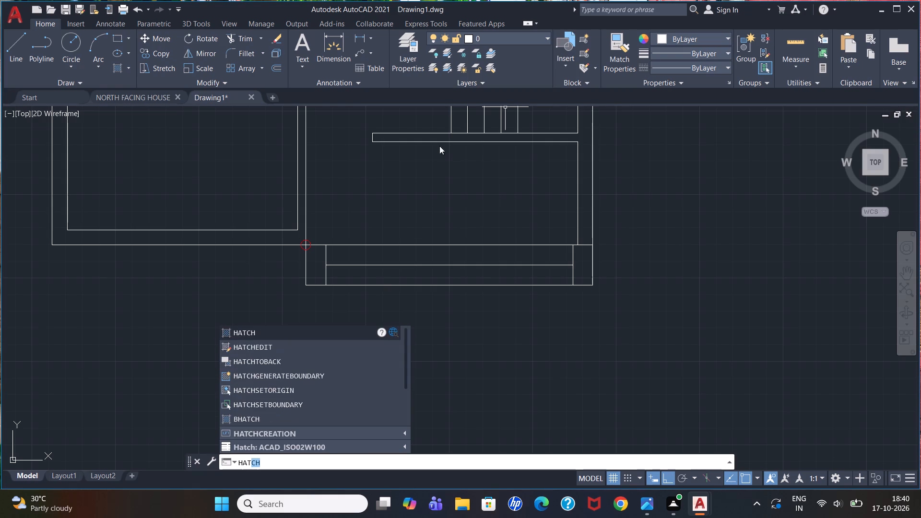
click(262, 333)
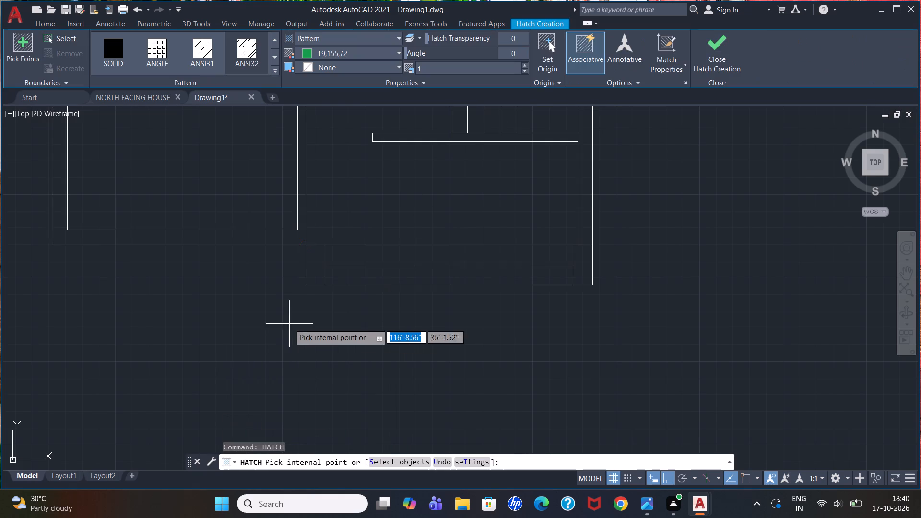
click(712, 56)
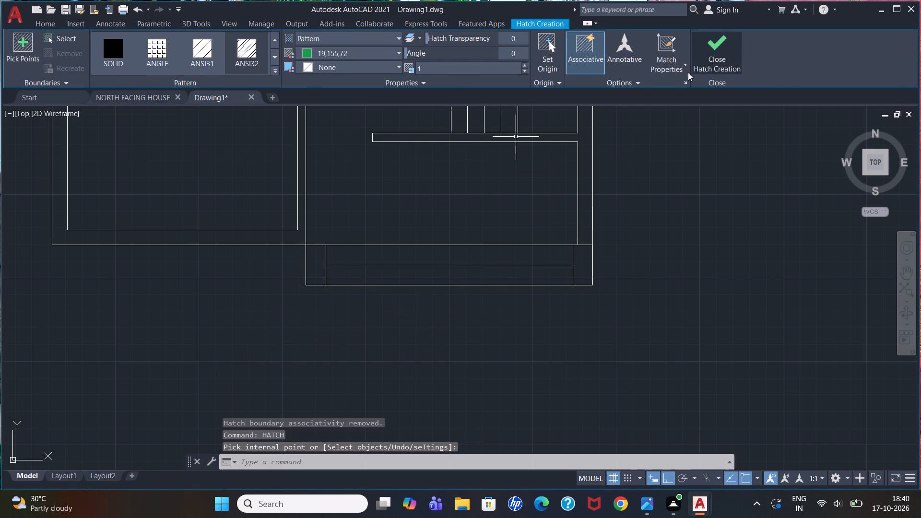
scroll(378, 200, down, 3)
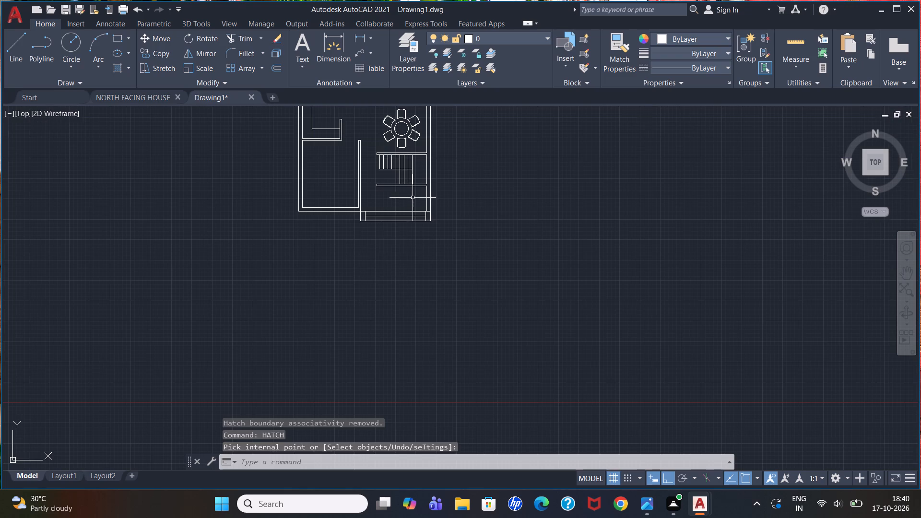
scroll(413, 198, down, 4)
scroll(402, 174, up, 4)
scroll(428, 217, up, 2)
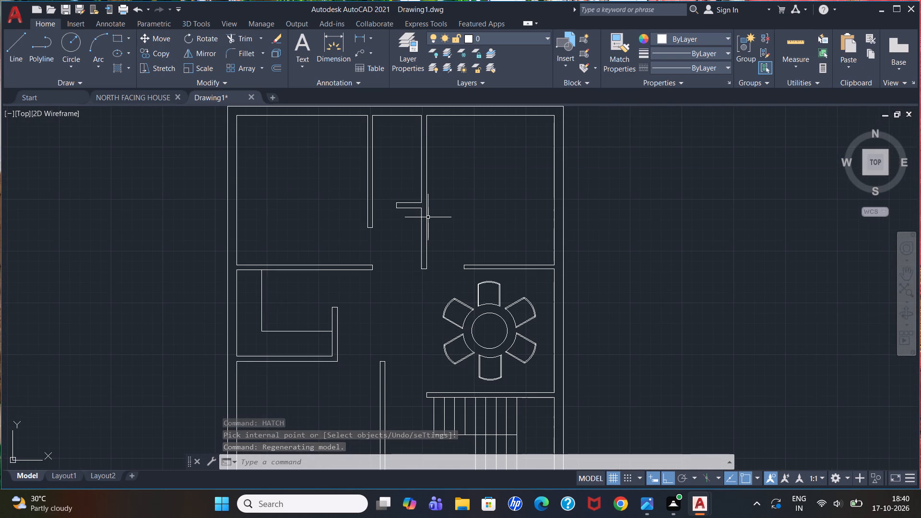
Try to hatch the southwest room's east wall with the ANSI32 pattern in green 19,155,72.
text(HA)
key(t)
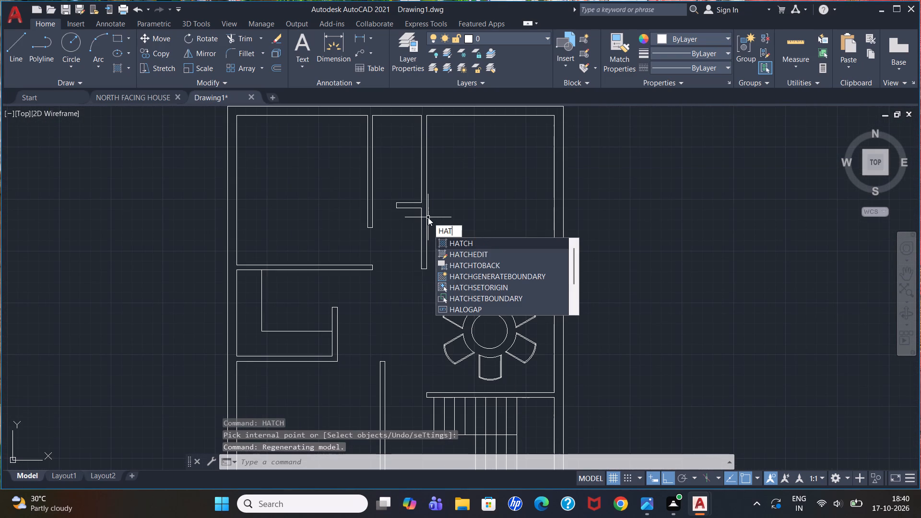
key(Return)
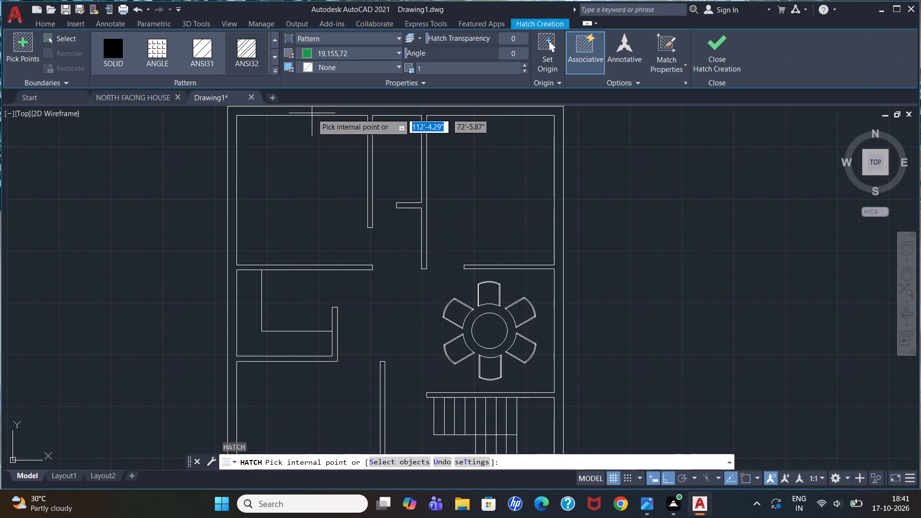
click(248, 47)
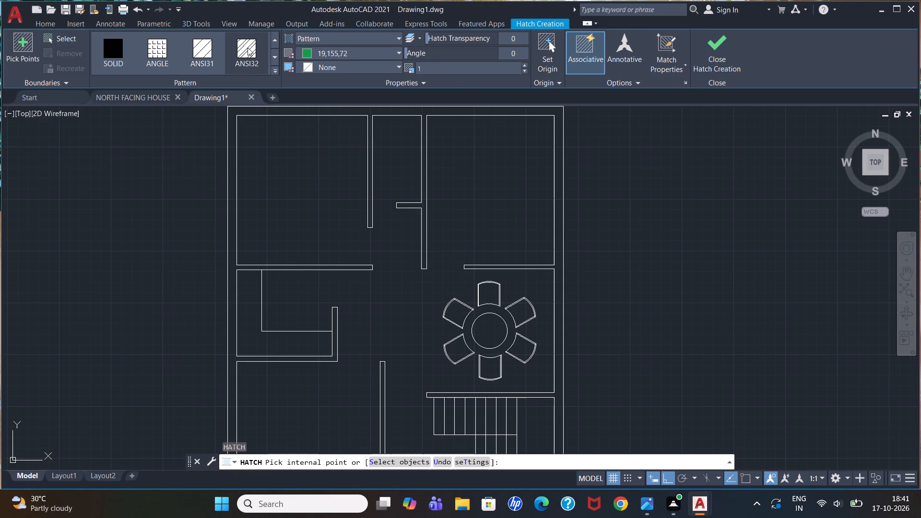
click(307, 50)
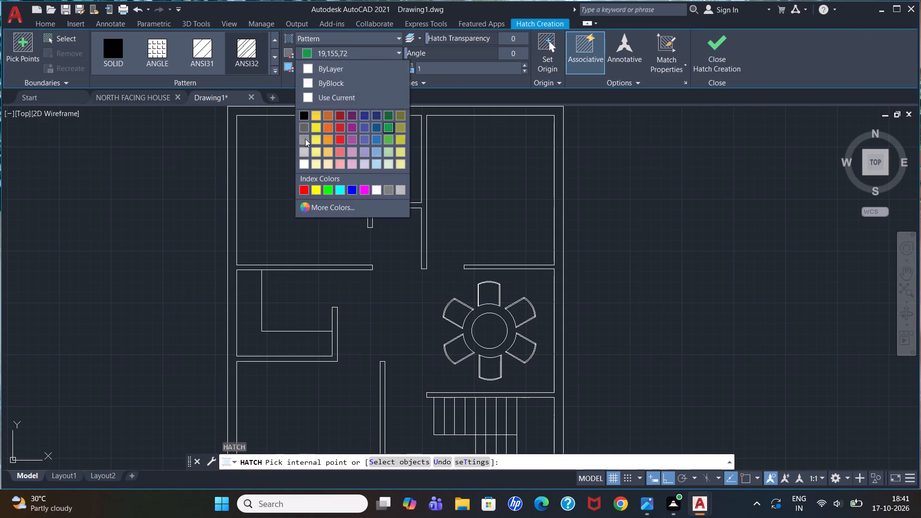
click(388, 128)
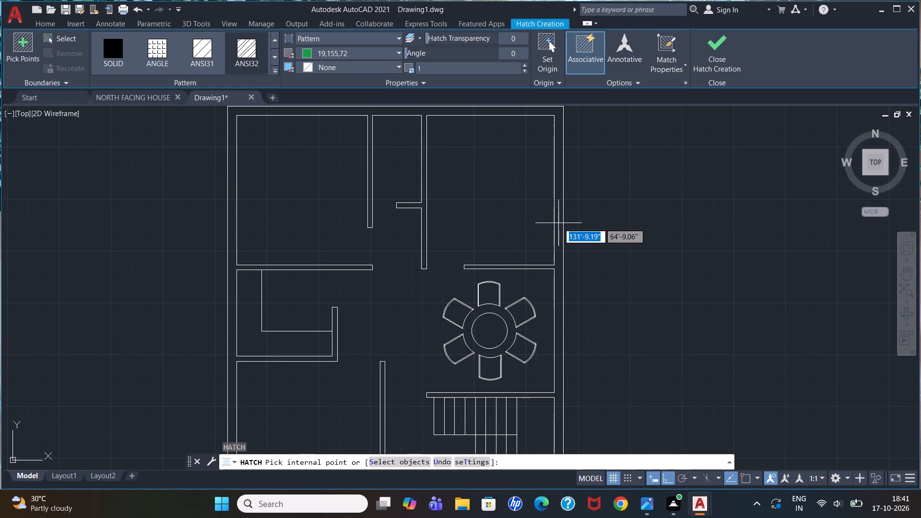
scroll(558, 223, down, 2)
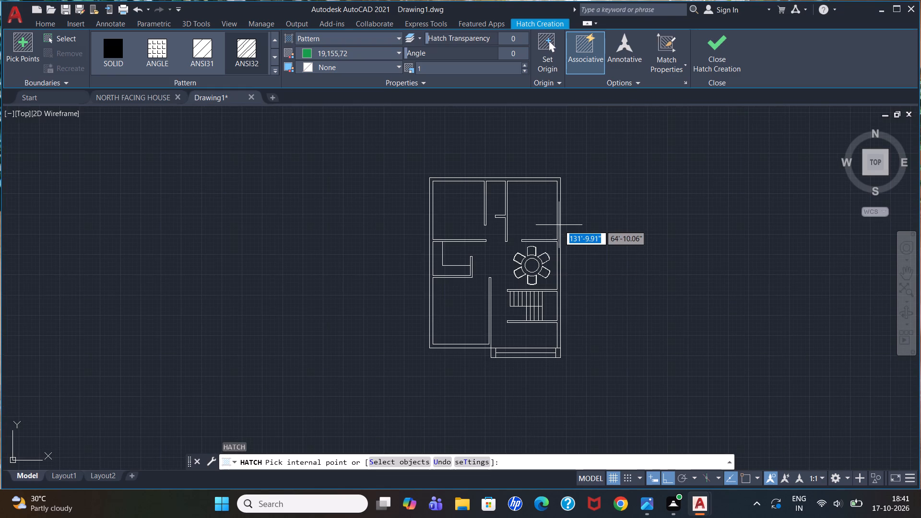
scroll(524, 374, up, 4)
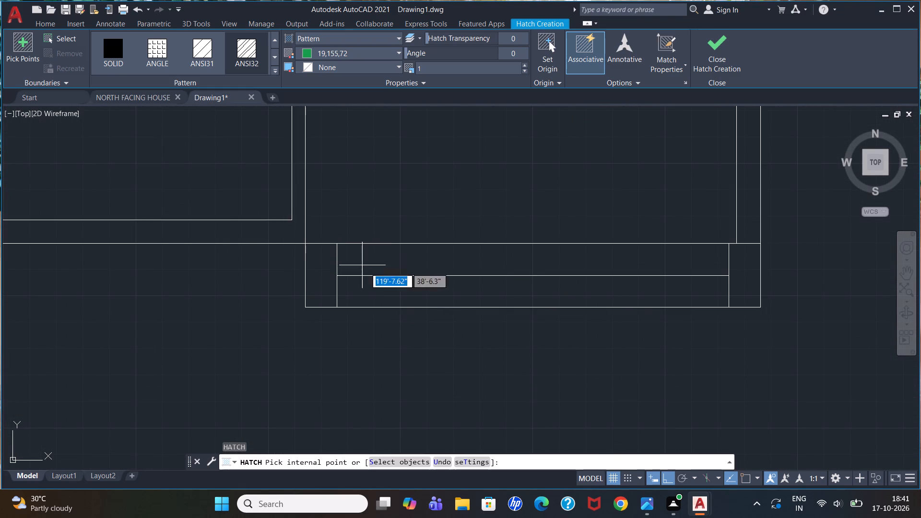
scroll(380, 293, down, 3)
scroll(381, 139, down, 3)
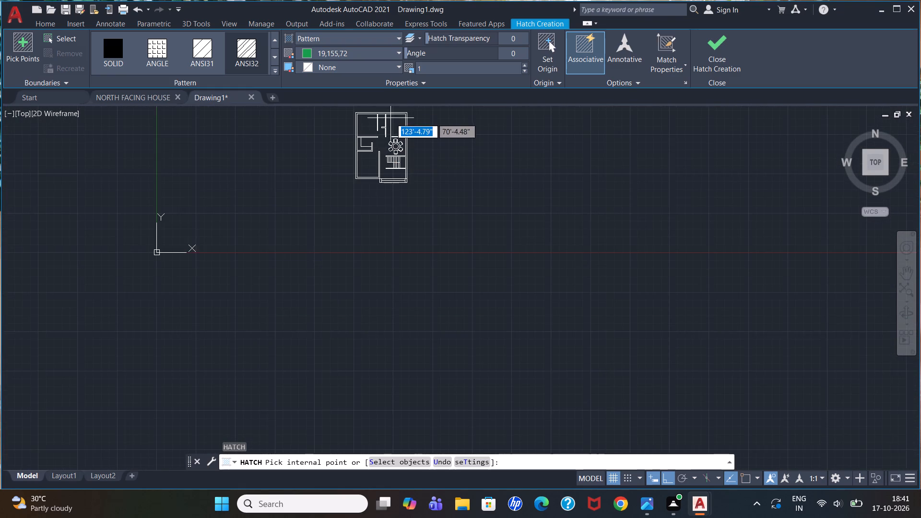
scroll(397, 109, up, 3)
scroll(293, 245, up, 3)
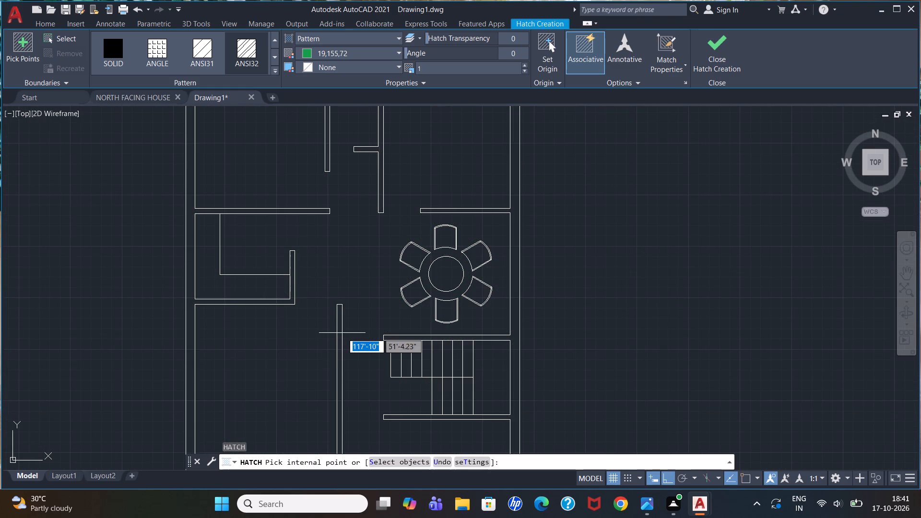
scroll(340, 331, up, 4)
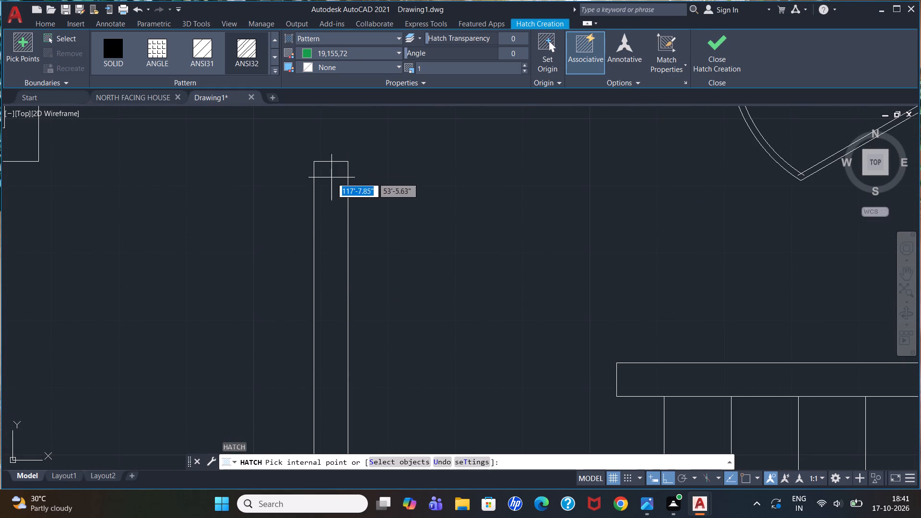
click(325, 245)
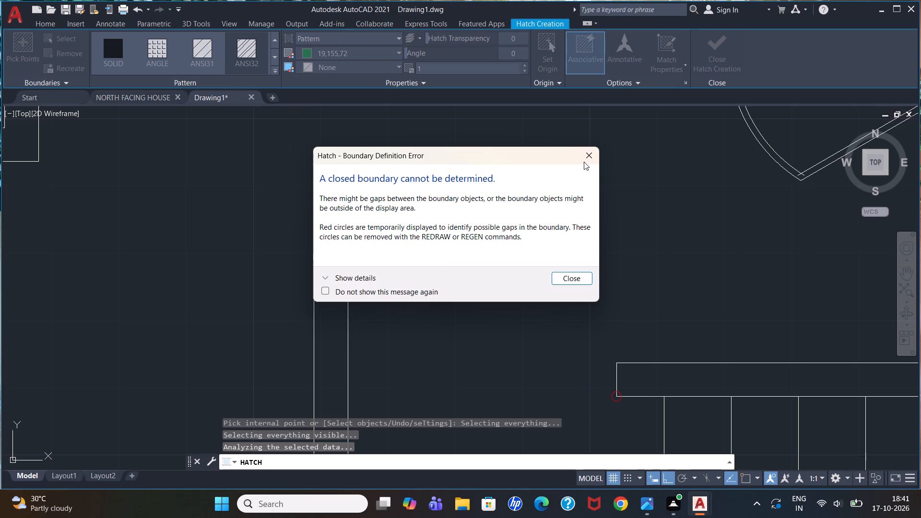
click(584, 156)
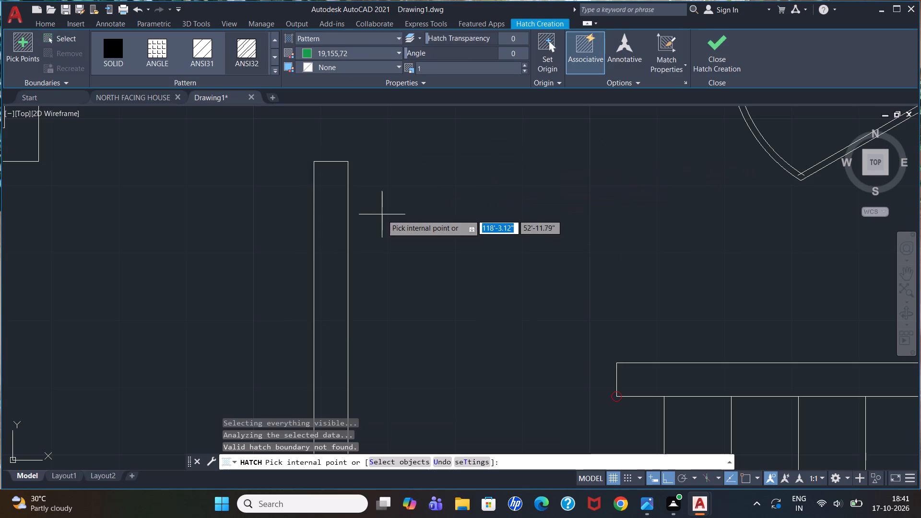
Examine the marked boundary gap at the southwest room's inner southeast corner, and end the hatch.
scroll(382, 215, down, 3)
scroll(420, 258, down, 1)
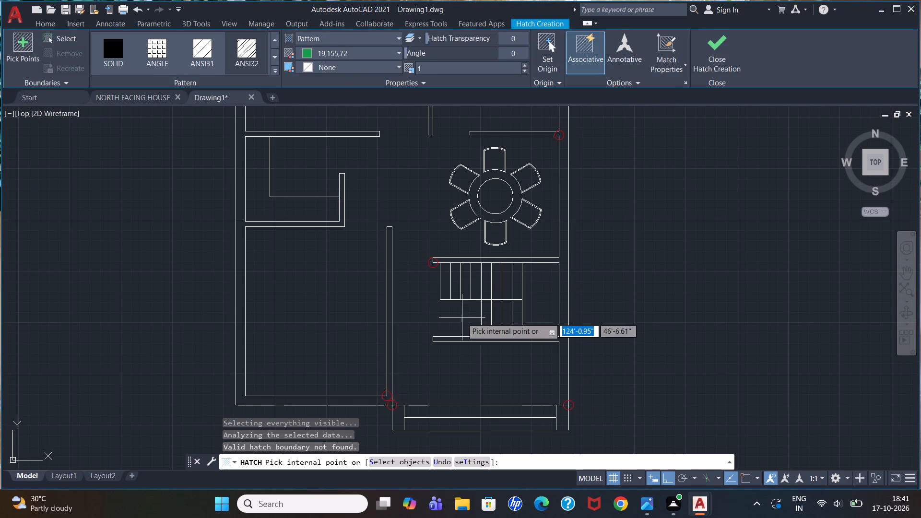
scroll(385, 409, up, 7)
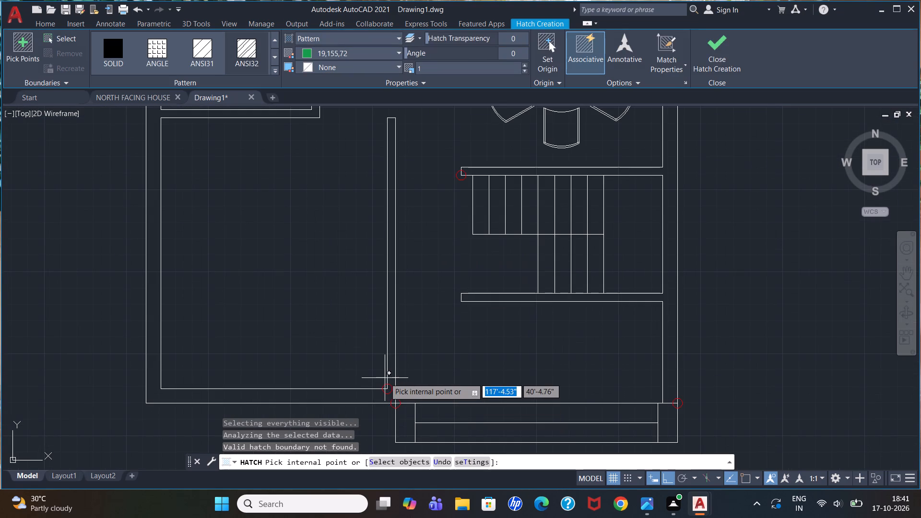
scroll(398, 433, up, 5)
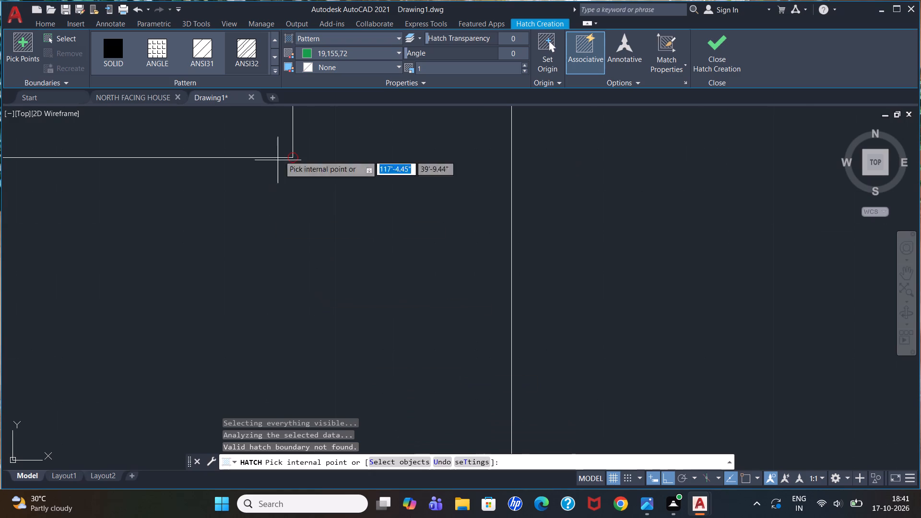
scroll(293, 139, up, 3)
scroll(295, 202, up, 4)
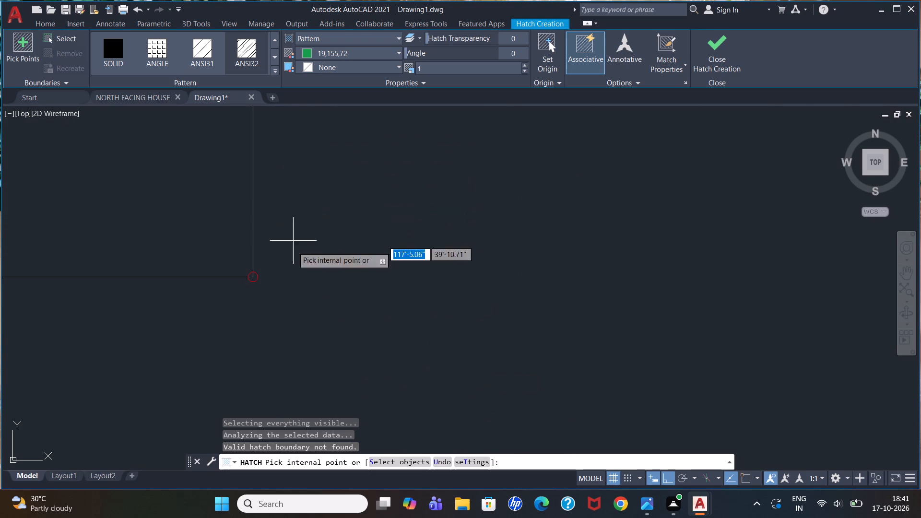
scroll(265, 273, up, 3)
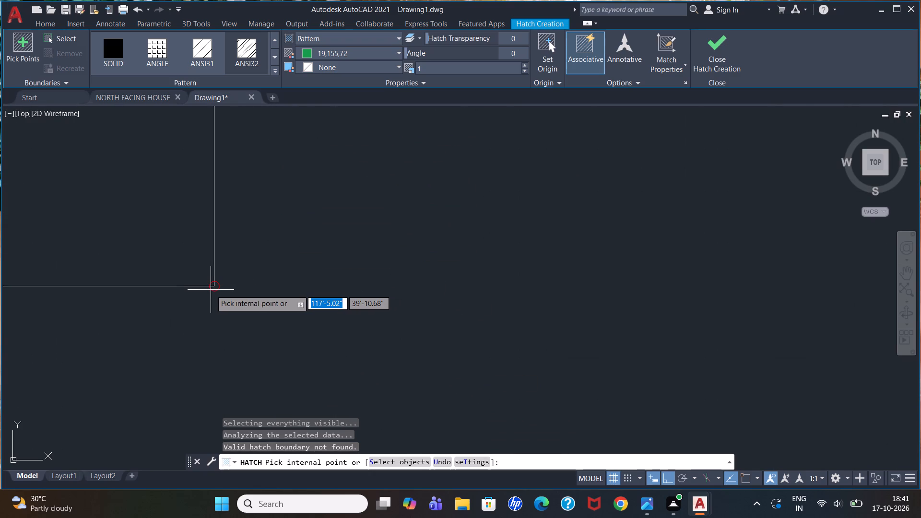
key(Escape)
key(Escape)
key(Escape)
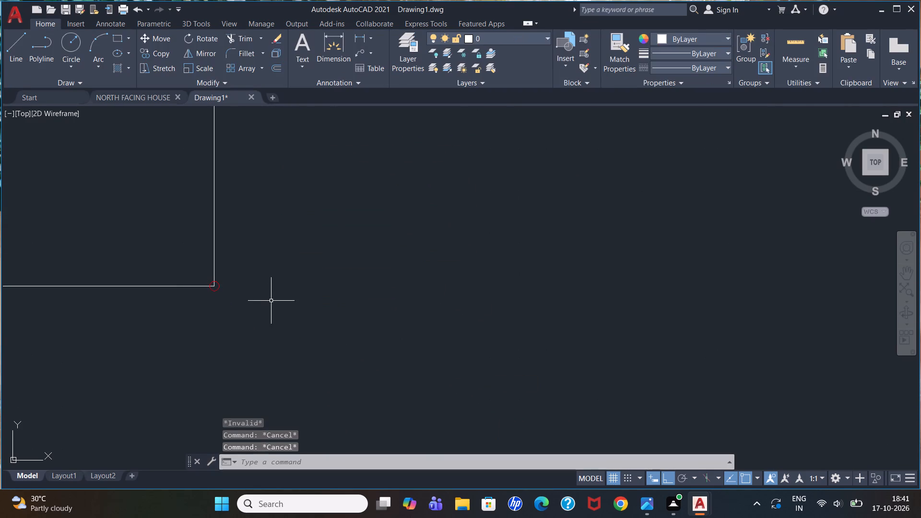
key(Escape)
key(Escape)
key(Escape)
Check whether the endpoints of the two inner wall lines meet at the southwest room's southeast corner, and clear the selection.
click(209, 287)
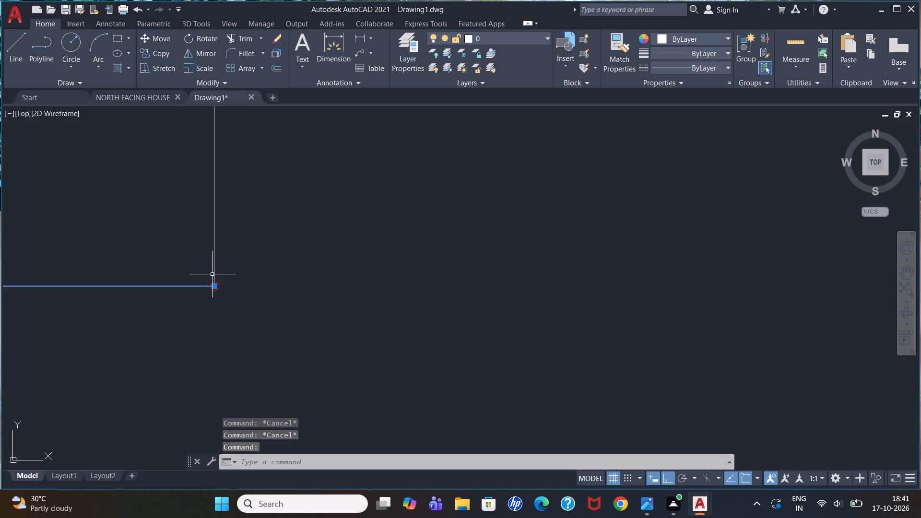
click(213, 275)
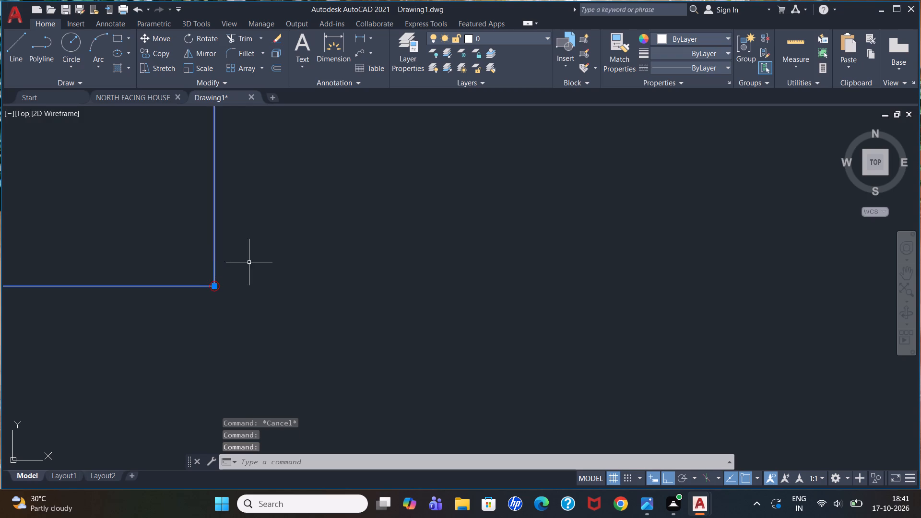
scroll(253, 263, down, 18)
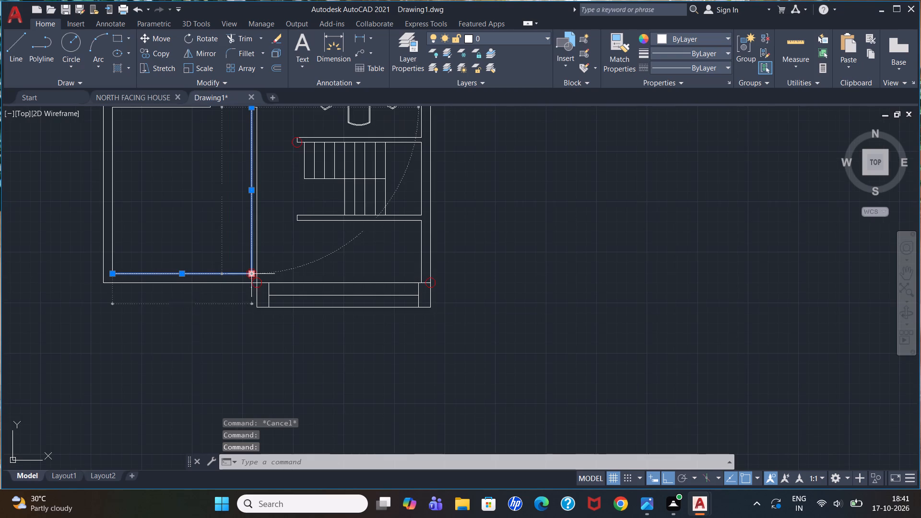
key(Escape)
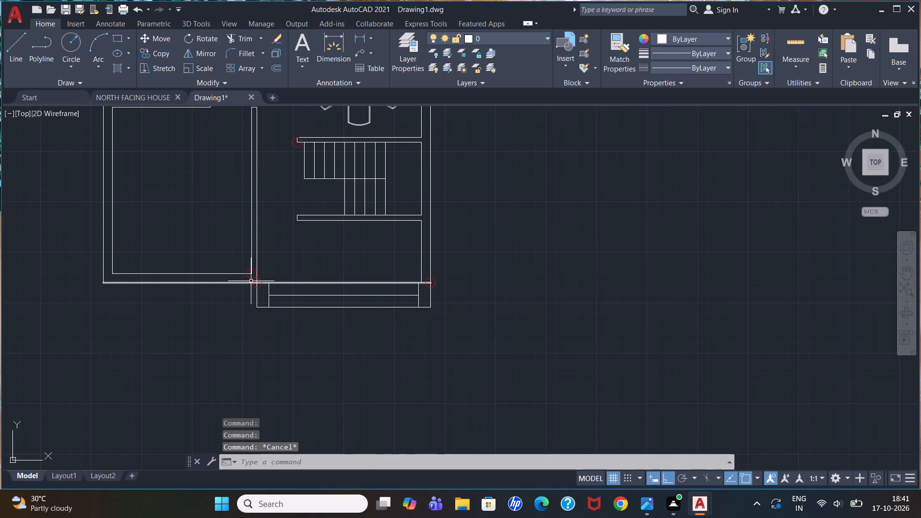
key(Escape)
key(Escape)
key(Escape)
key(Escape)
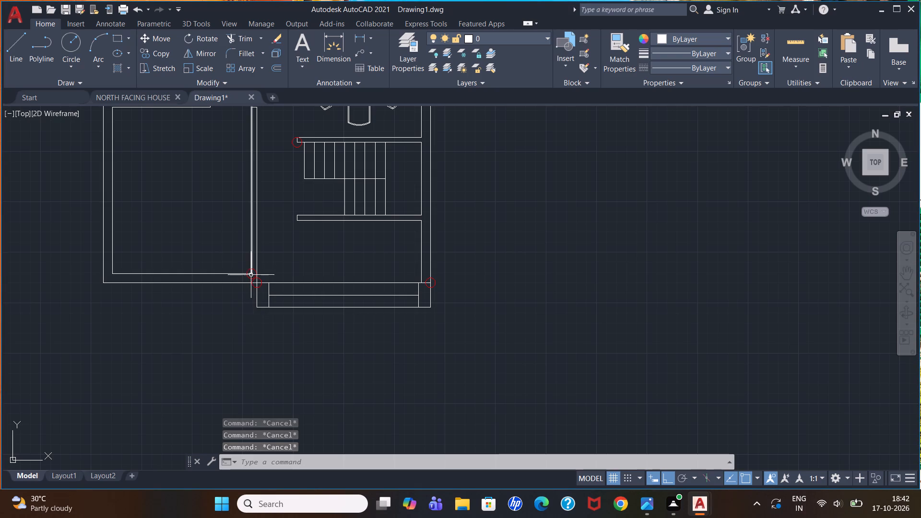
click(251, 275)
key(Escape)
key(Escape)
key(Escape)
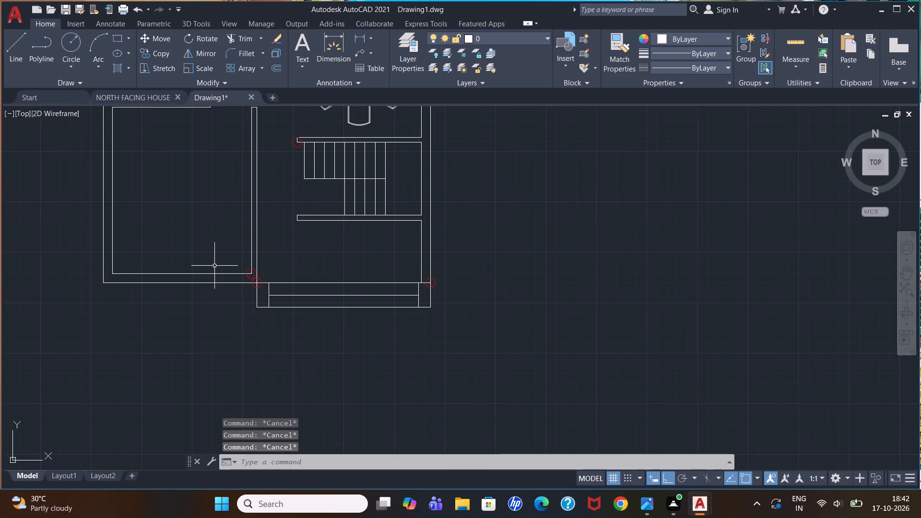
Examine the marked boundary gap at the west end of the wall north of the staircase.
scroll(238, 273, up, 3)
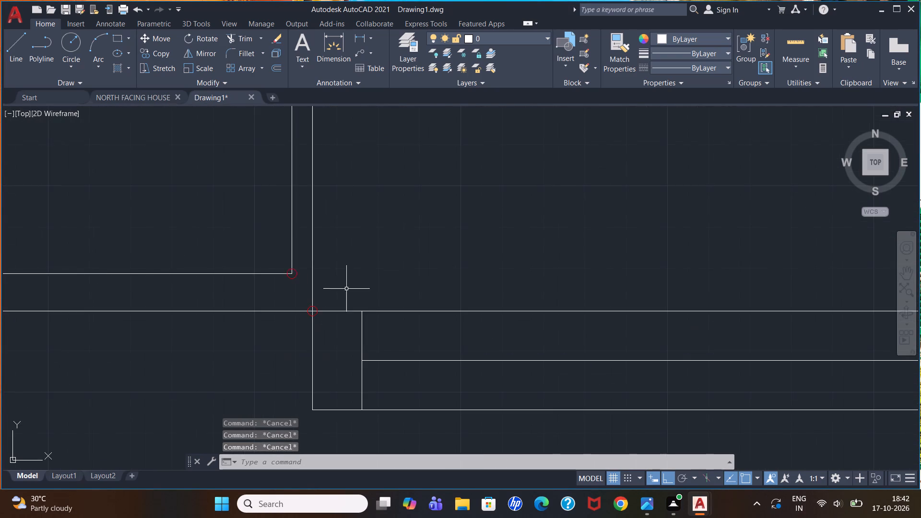
scroll(369, 305, down, 4)
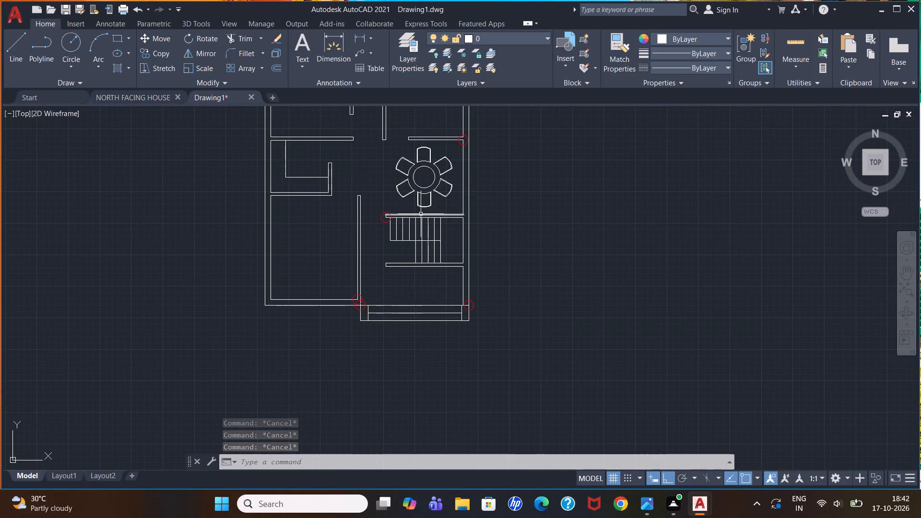
scroll(385, 210, up, 4)
scroll(394, 264, up, 2)
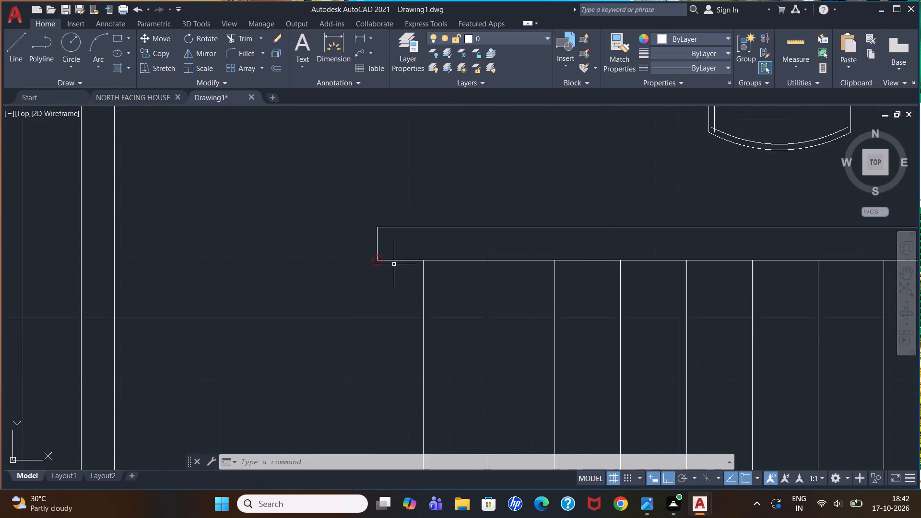
scroll(394, 264, up, 3)
scroll(275, 254, up, 5)
scroll(275, 254, down, 3)
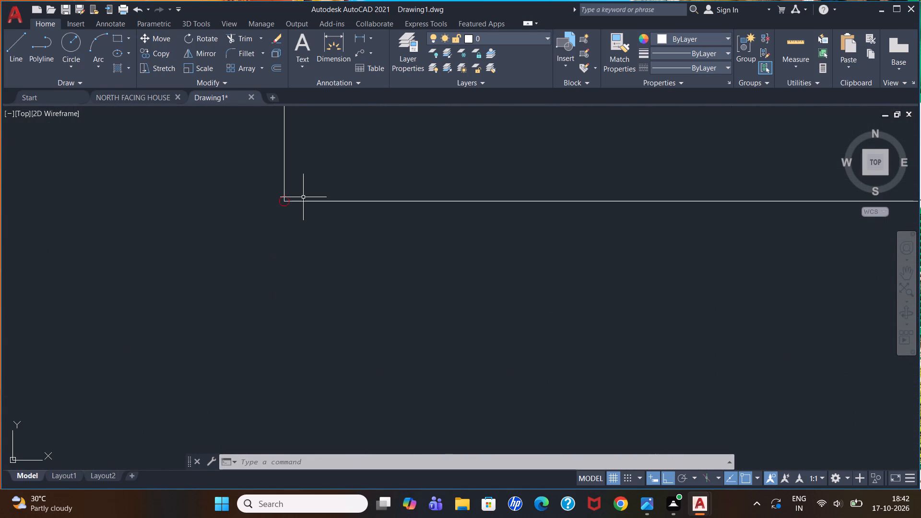
scroll(292, 197, up, 8)
scroll(242, 228, down, 4)
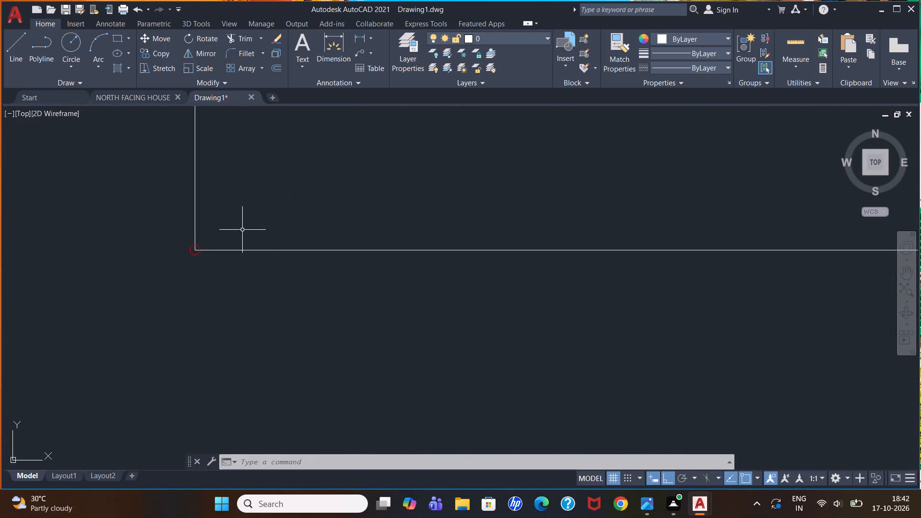
scroll(183, 252, up, 4)
scroll(258, 236, up, 5)
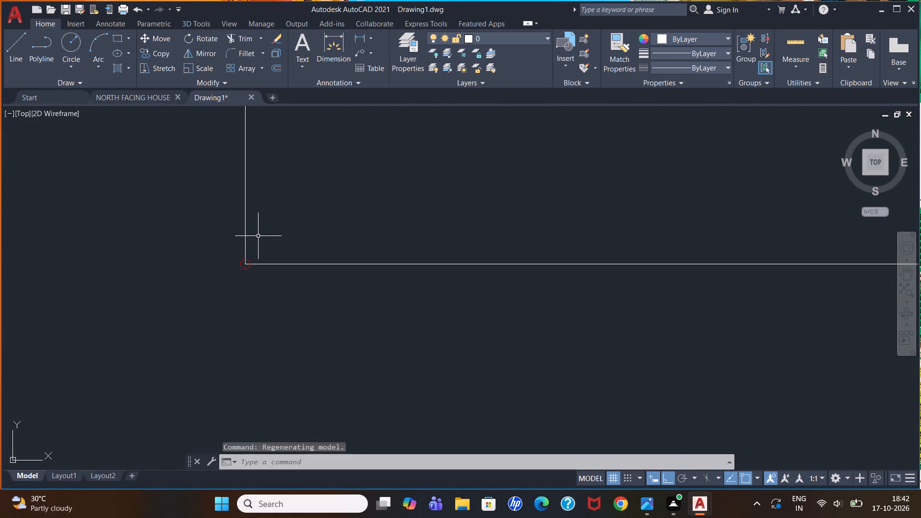
Examine the remaining marked boundary gaps along the east wall, including the one at the house's outer northeast corner.
scroll(258, 236, down, 20)
scroll(258, 236, down, 10)
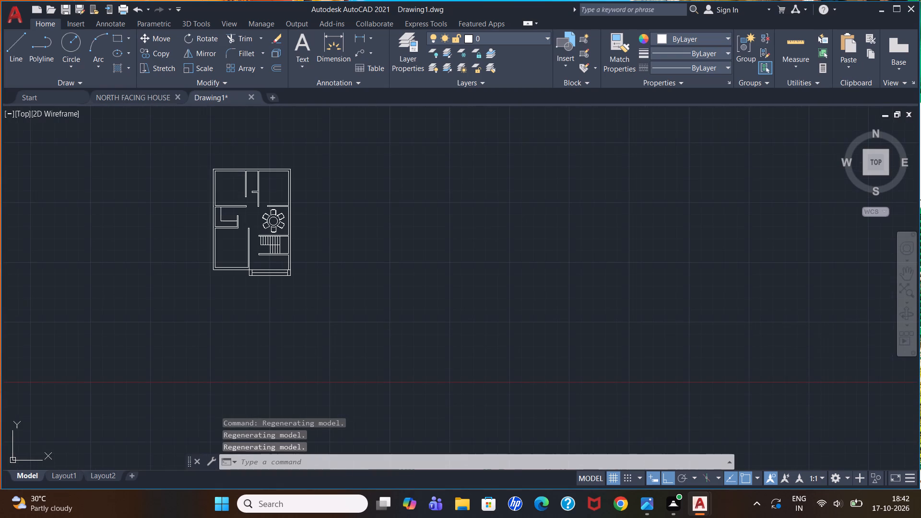
scroll(260, 239, up, 5)
scroll(260, 239, down, 2)
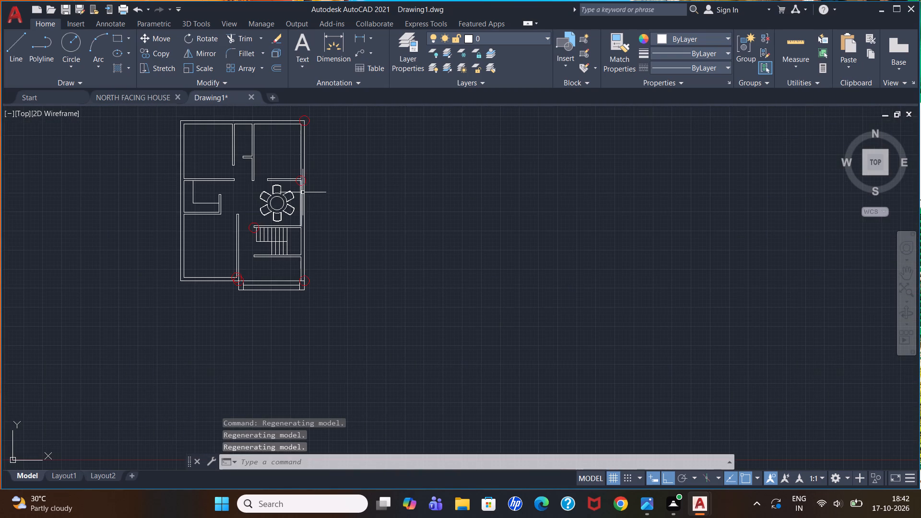
scroll(304, 167, up, 1)
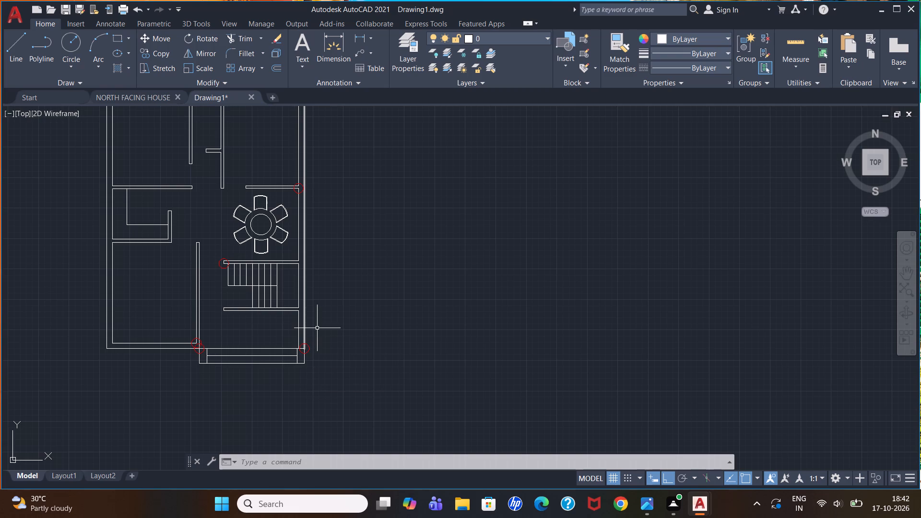
scroll(315, 321, down, 2)
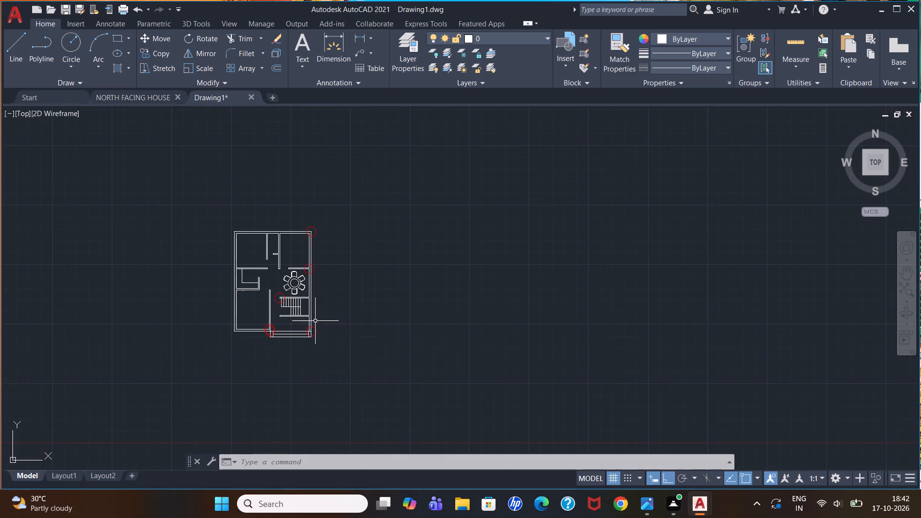
scroll(304, 231, up, 5)
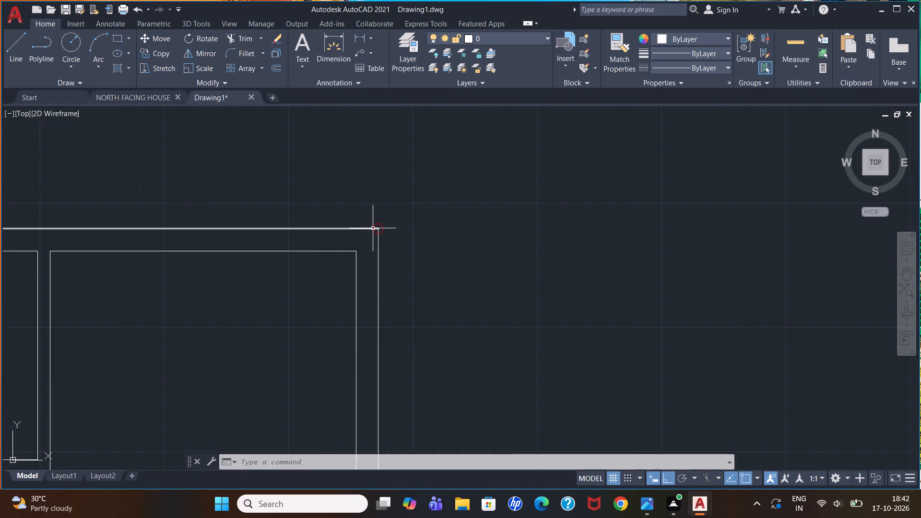
scroll(414, 224, down, 4)
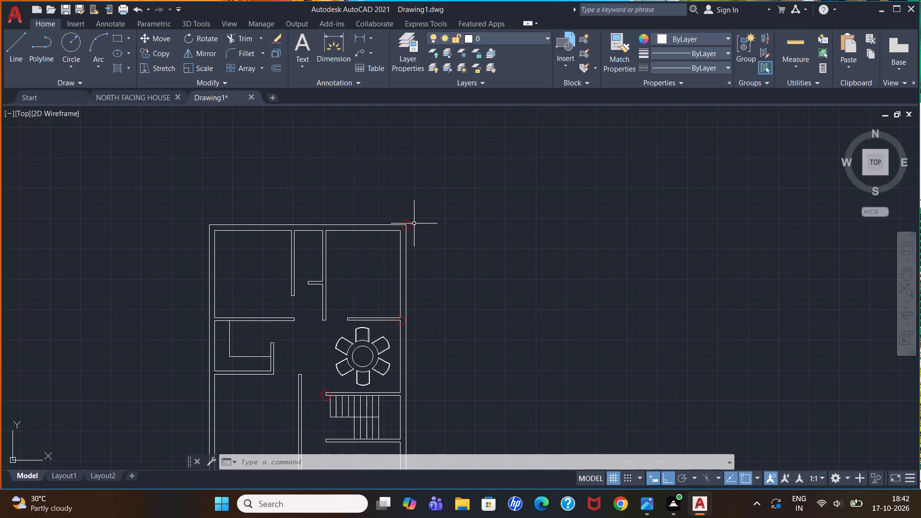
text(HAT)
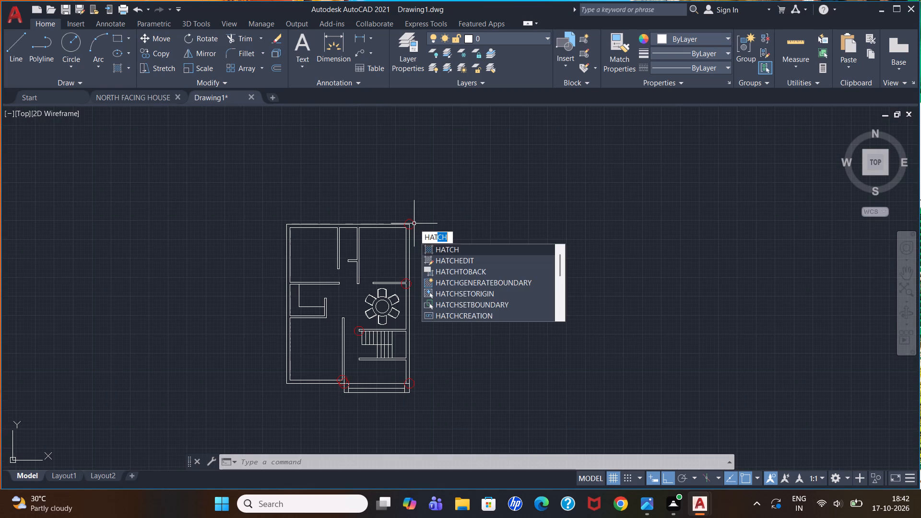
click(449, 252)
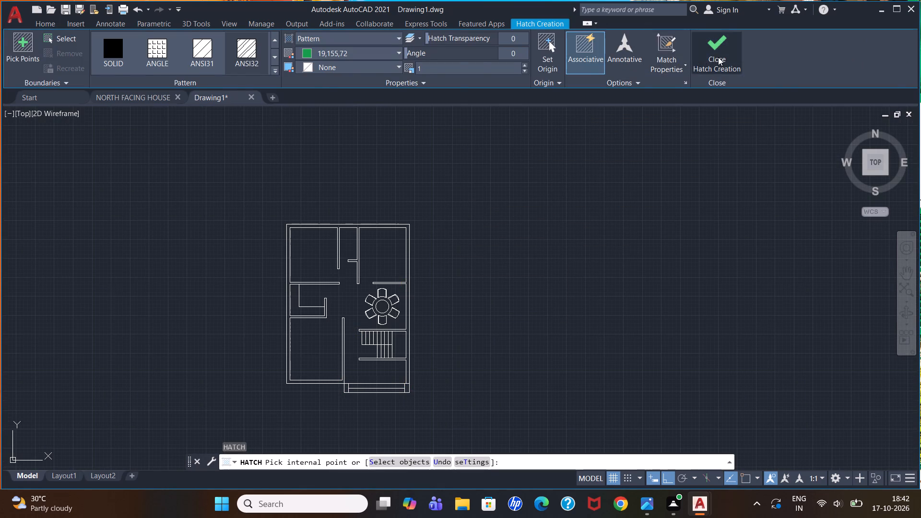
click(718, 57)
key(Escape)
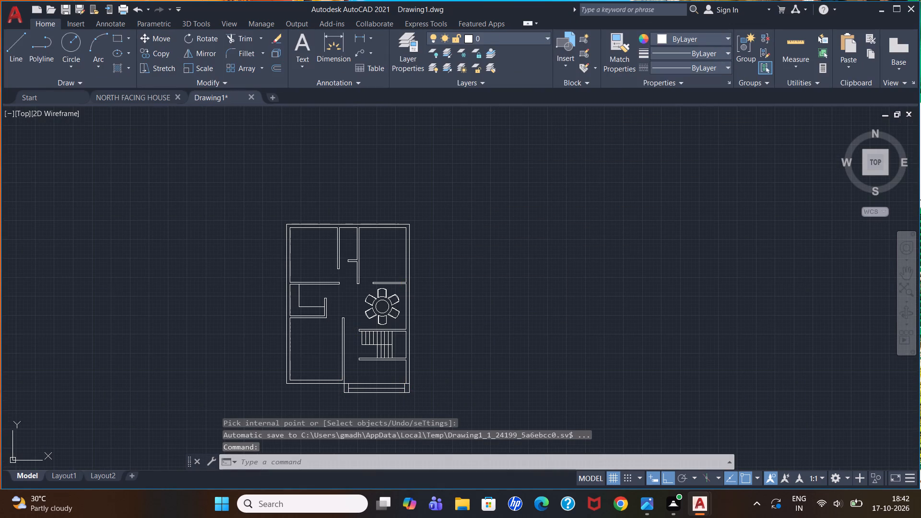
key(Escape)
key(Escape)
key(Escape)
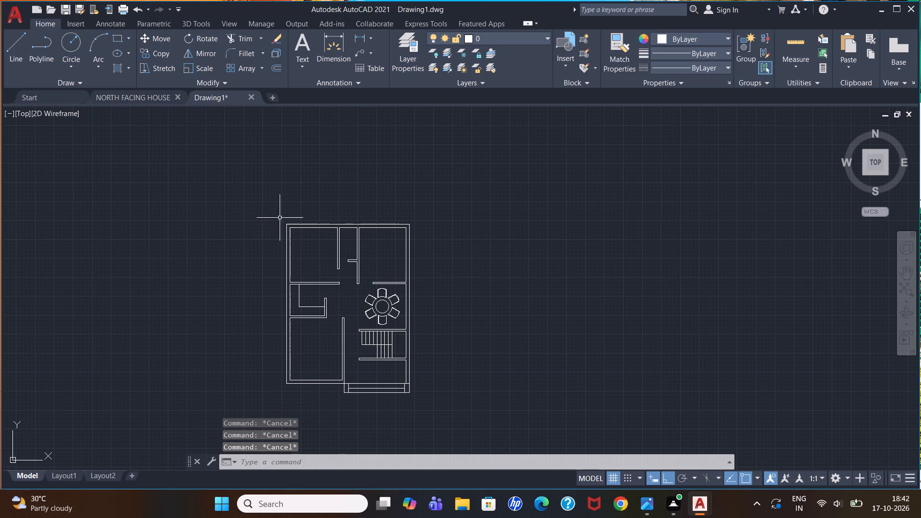
Hatch the connected exterior and interior walls with the SOLID pattern in green 19,155,72, and end the hatch.
scroll(309, 215, up, 2)
scroll(309, 215, down, 2)
scroll(360, 346, up, 1)
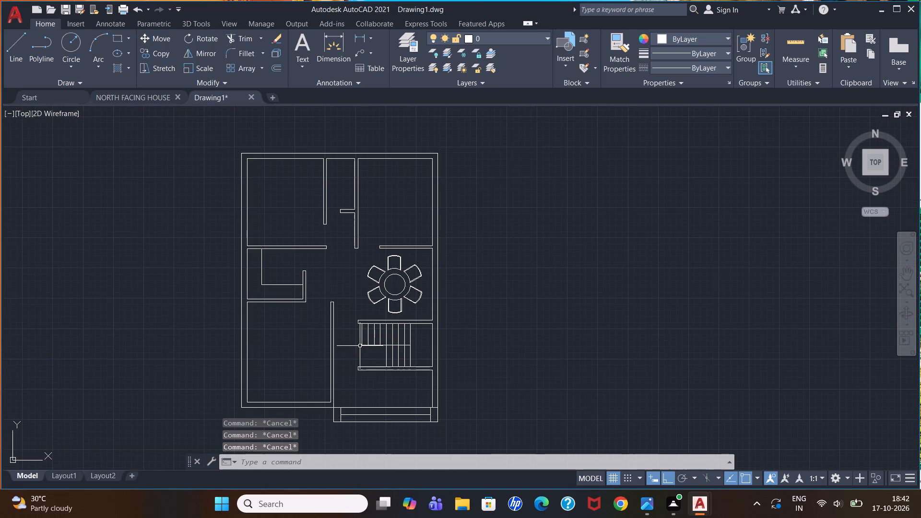
text(HS)
key(BackSpace)
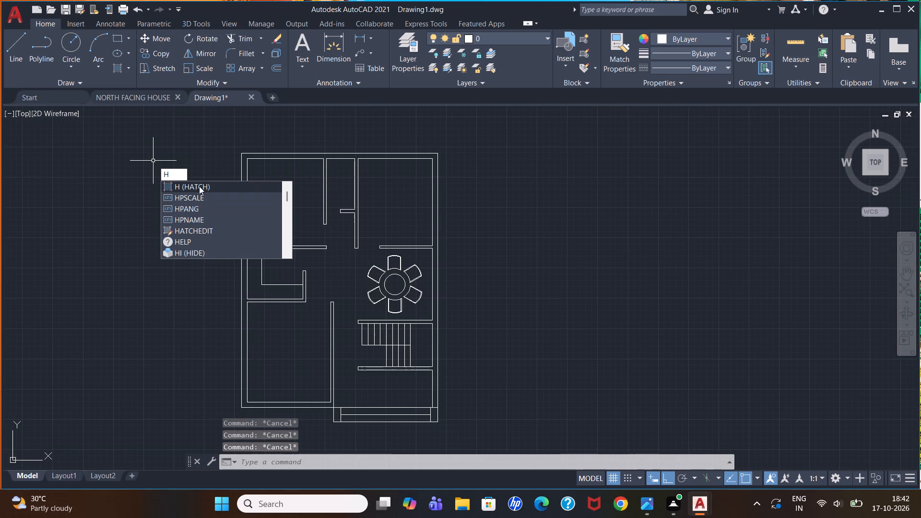
click(199, 186)
click(106, 54)
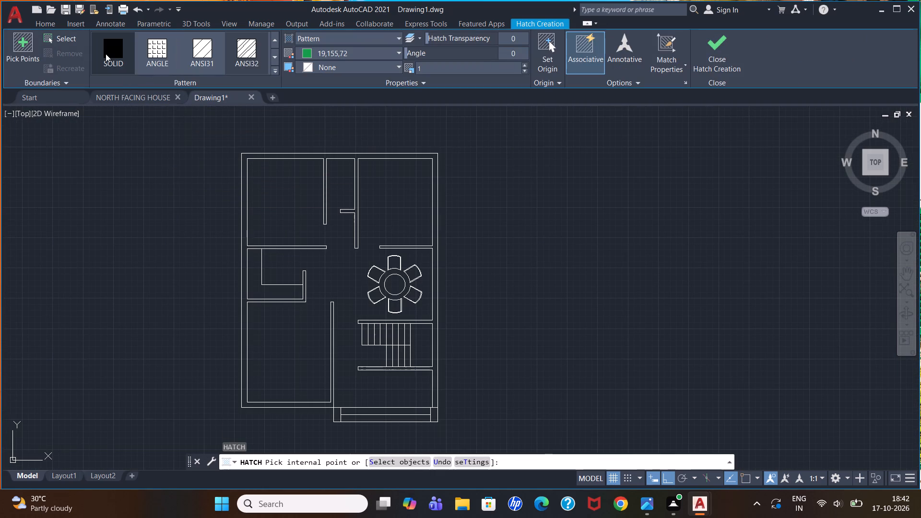
click(245, 213)
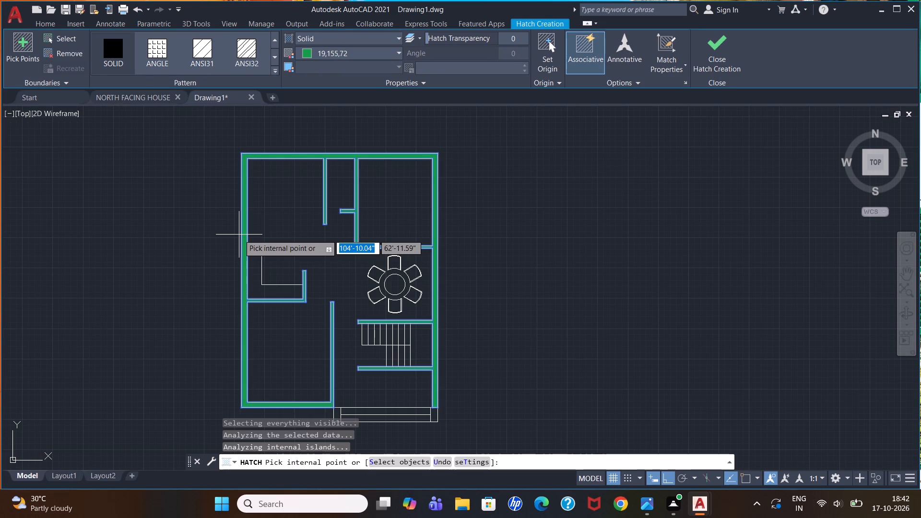
key(Escape)
key(Escape)
key(Escape)
key(Escape)
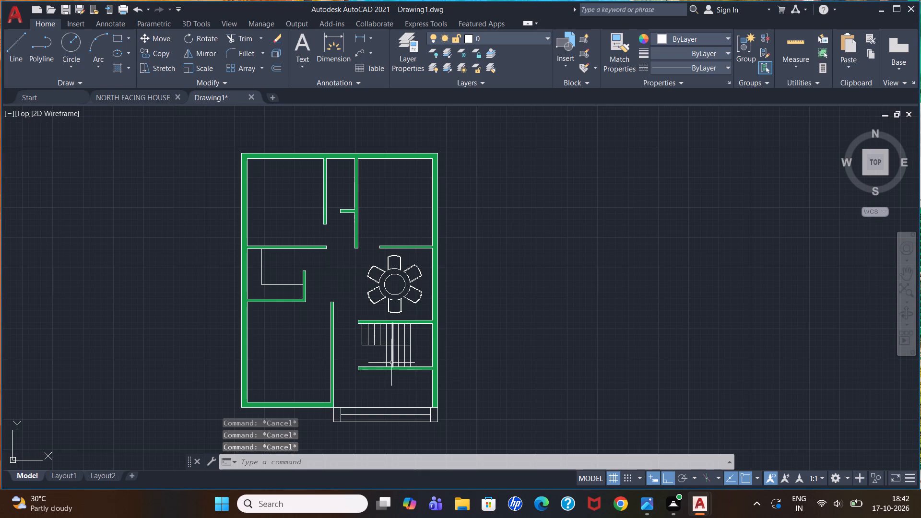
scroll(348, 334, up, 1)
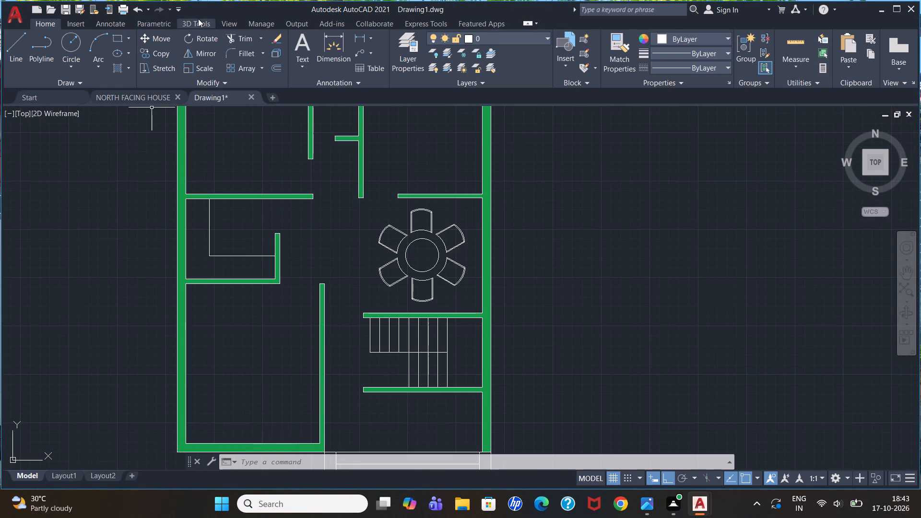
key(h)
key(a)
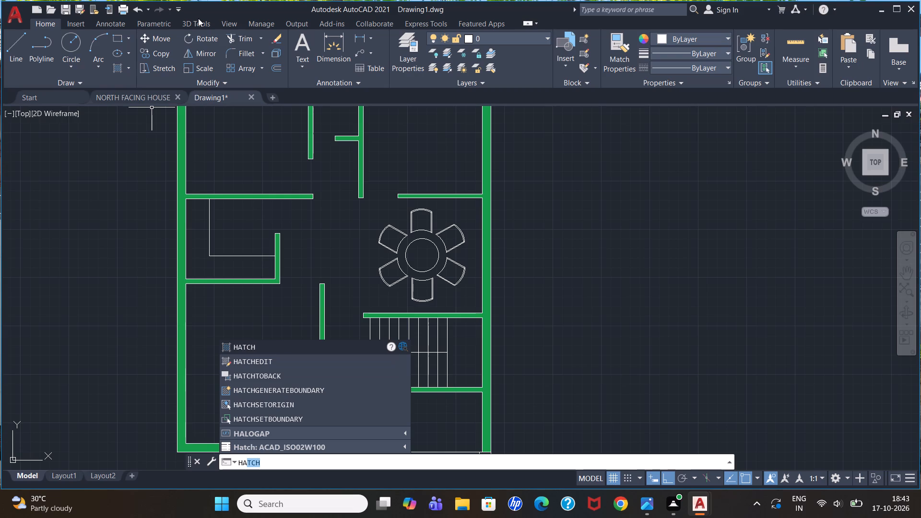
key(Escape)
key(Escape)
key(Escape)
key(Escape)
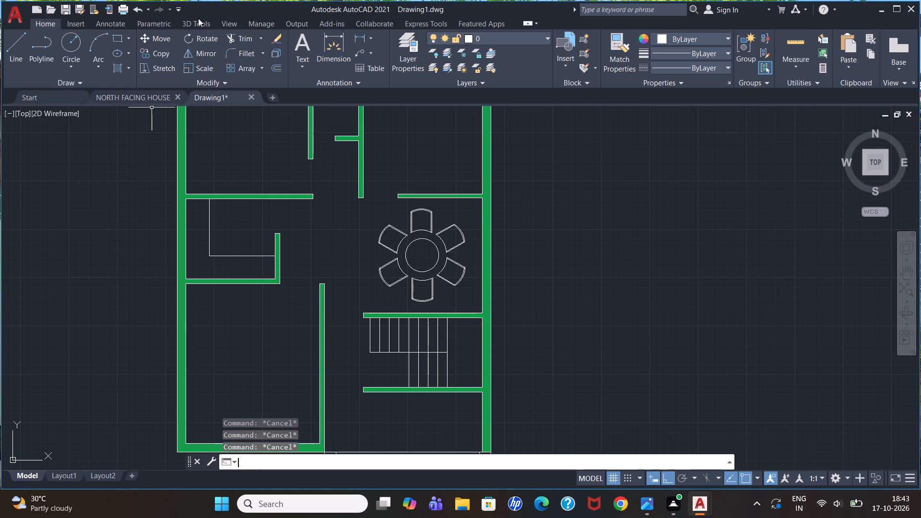
Offset the west edge line of the entrance steps outward to the west by 1'.
scroll(386, 214, down, 2)
scroll(349, 307, up, 3)
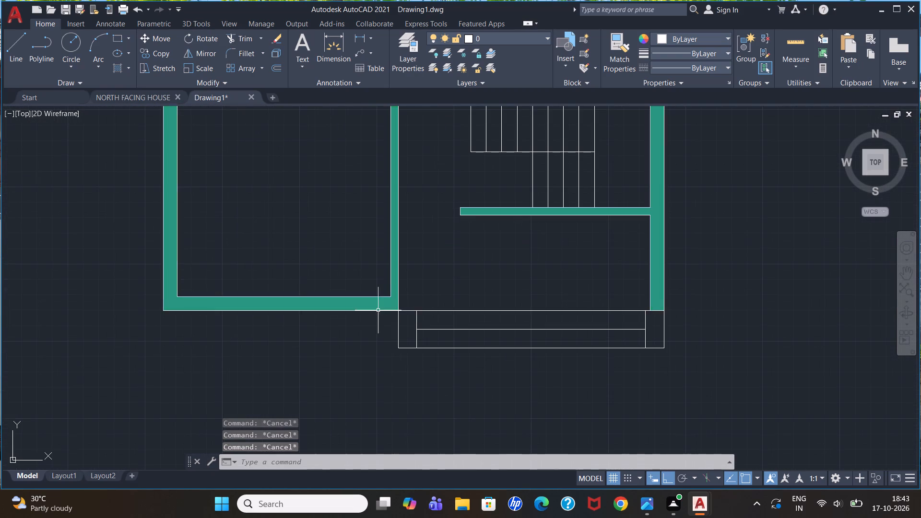
scroll(424, 321, up, 1)
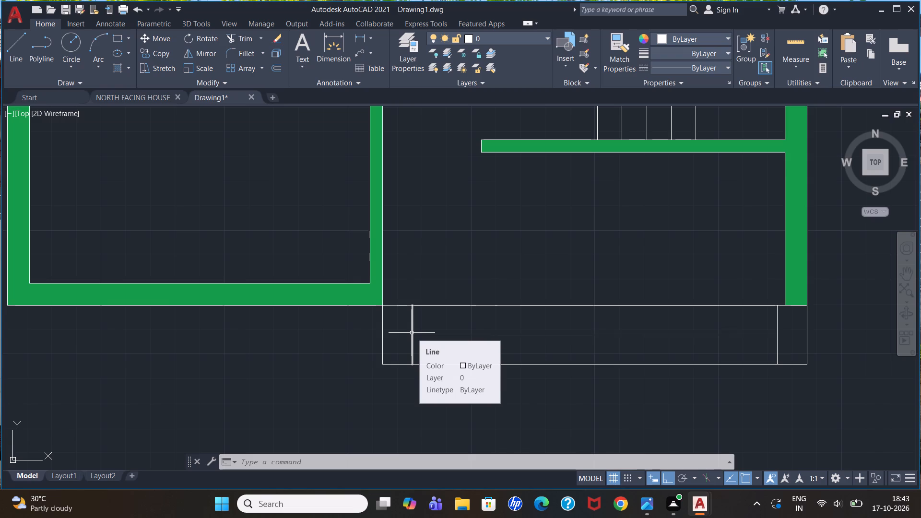
key(o)
key(Return)
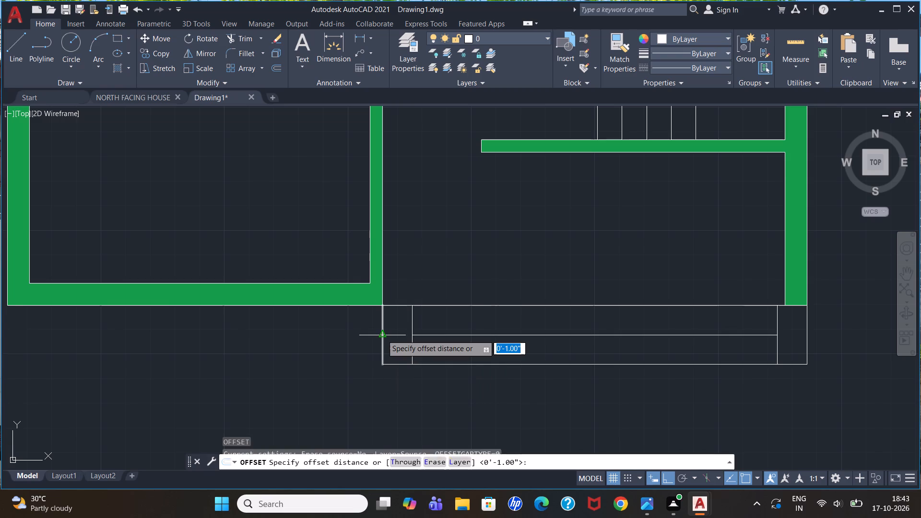
text(1')
key(Return)
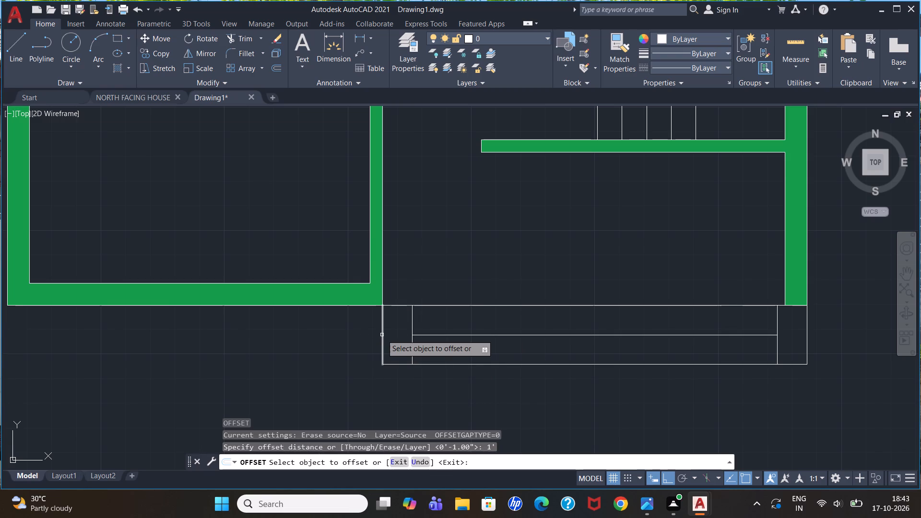
click(382, 335)
click(334, 338)
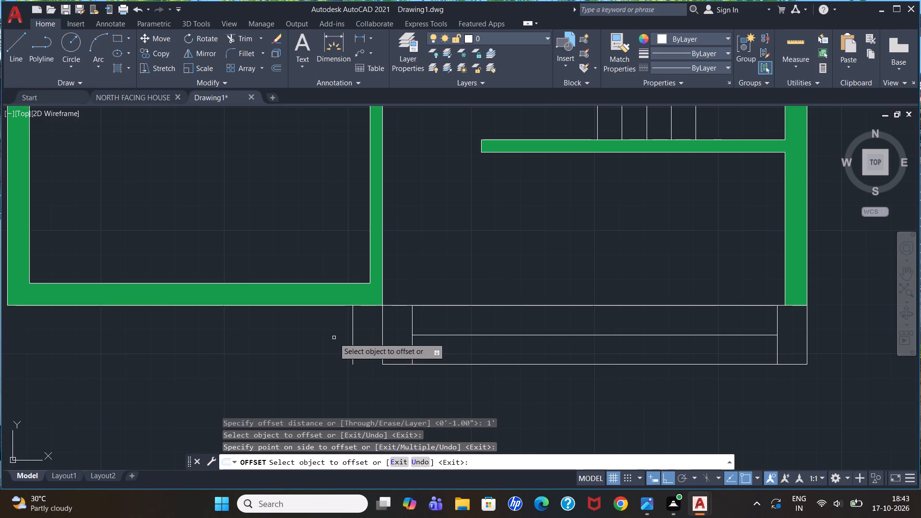
key(Escape)
Extend the front edge line of the entrance steps west to the new offset line.
text(EX)
key(Return)
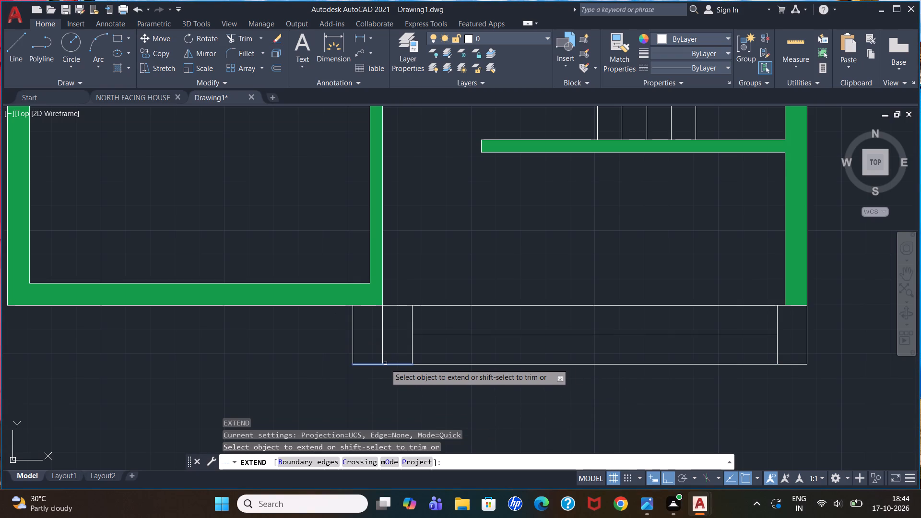
click(385, 364)
key(Escape)
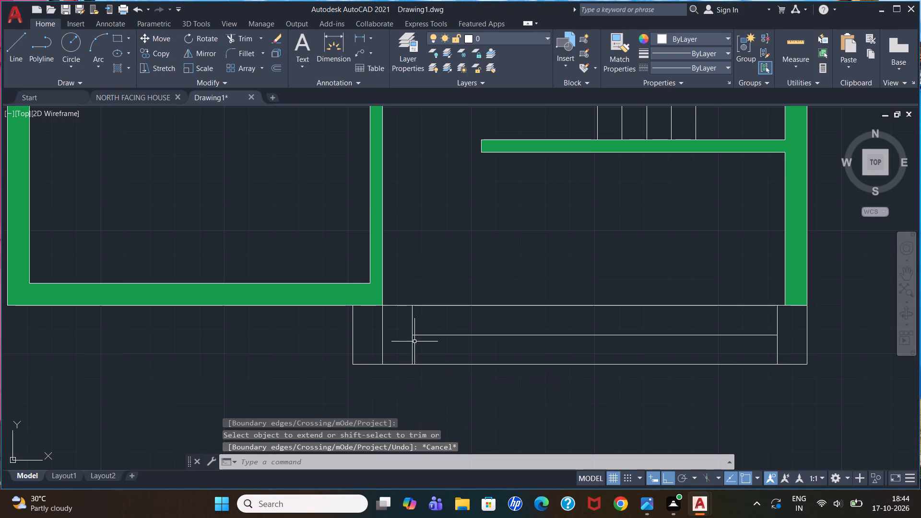
Delete the entrance steps' old inner line near their west end, and extend the middle tread line west to the original edge line.
click(412, 335)
key(Delete)
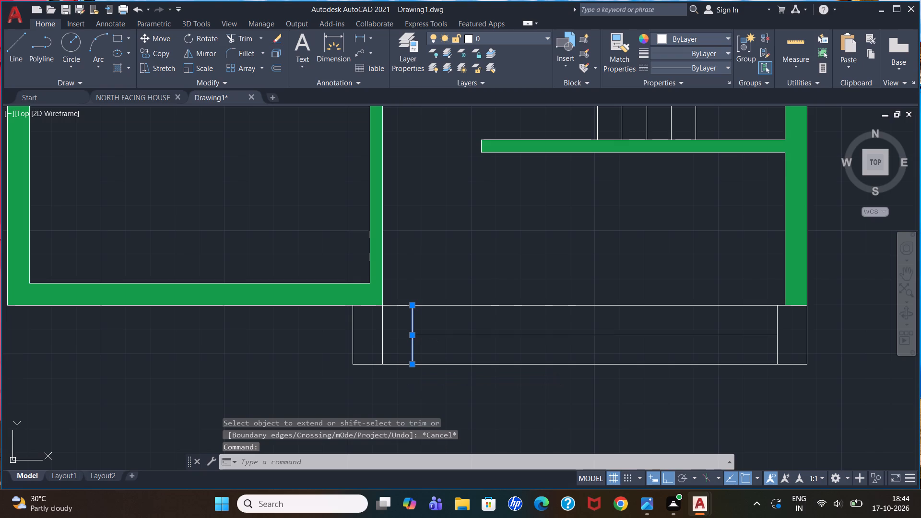
text(EX)
key(Return)
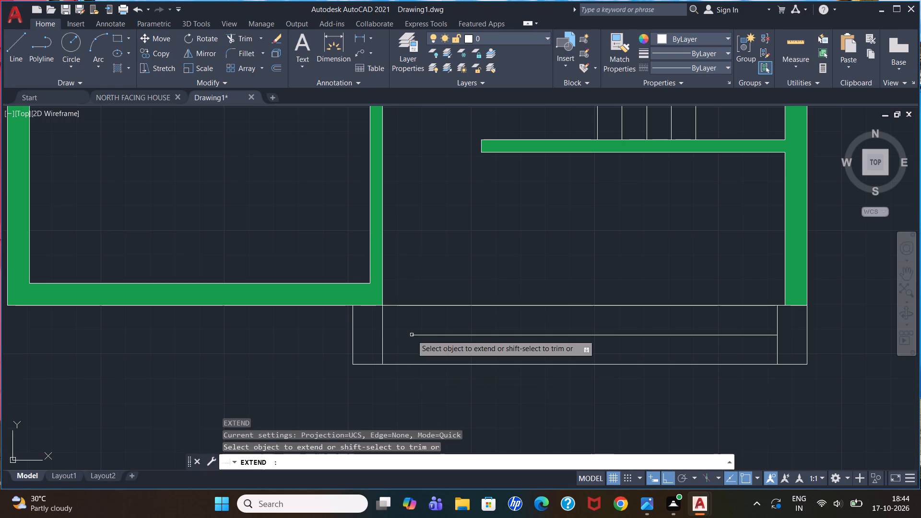
click(413, 334)
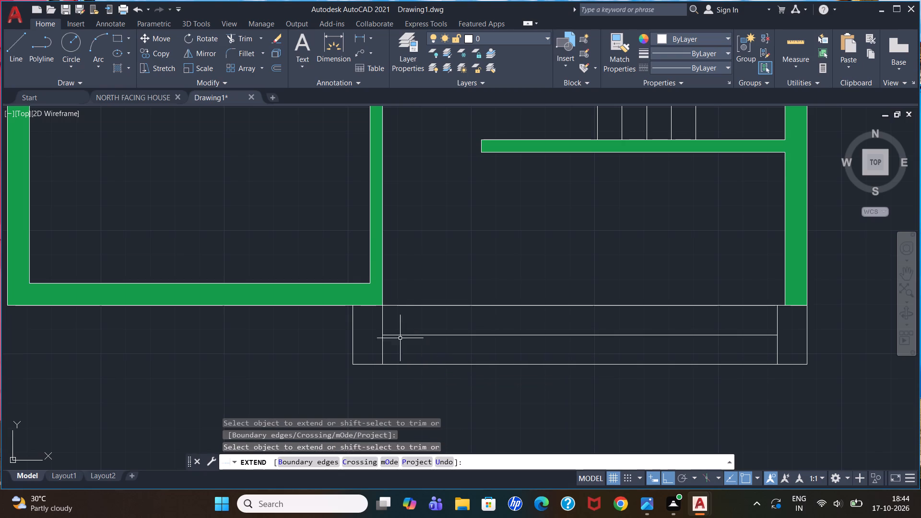
key(Escape)
key(Escape)
key(Escape)
key(Escape)
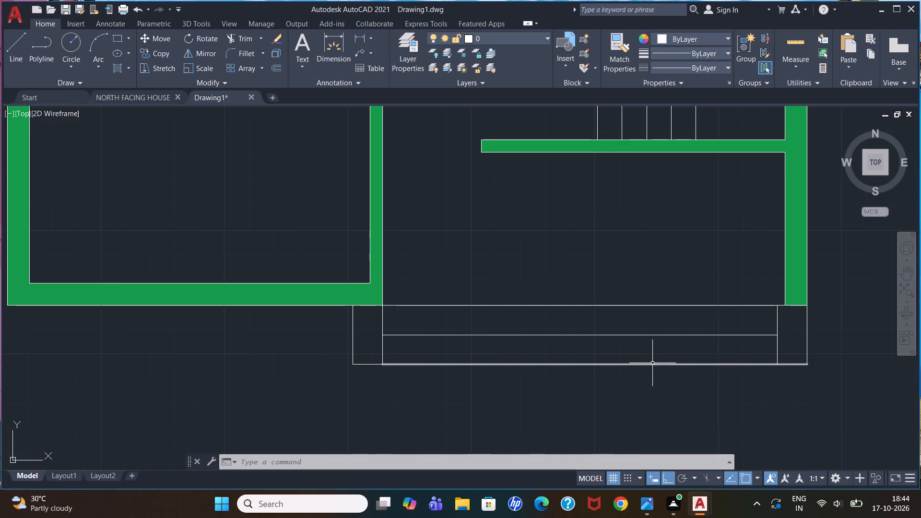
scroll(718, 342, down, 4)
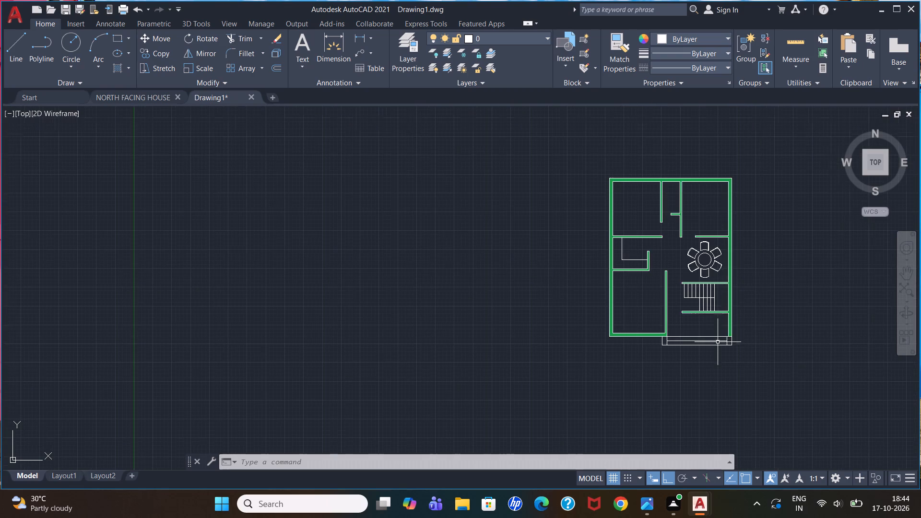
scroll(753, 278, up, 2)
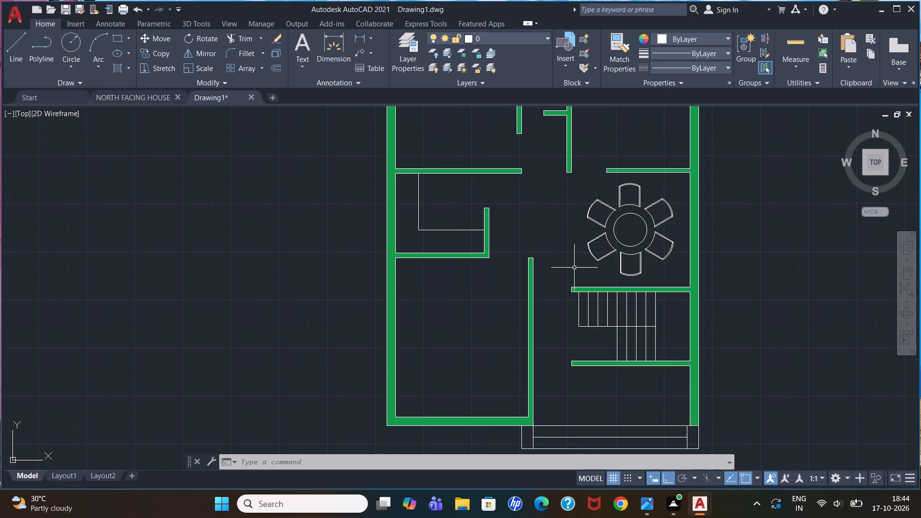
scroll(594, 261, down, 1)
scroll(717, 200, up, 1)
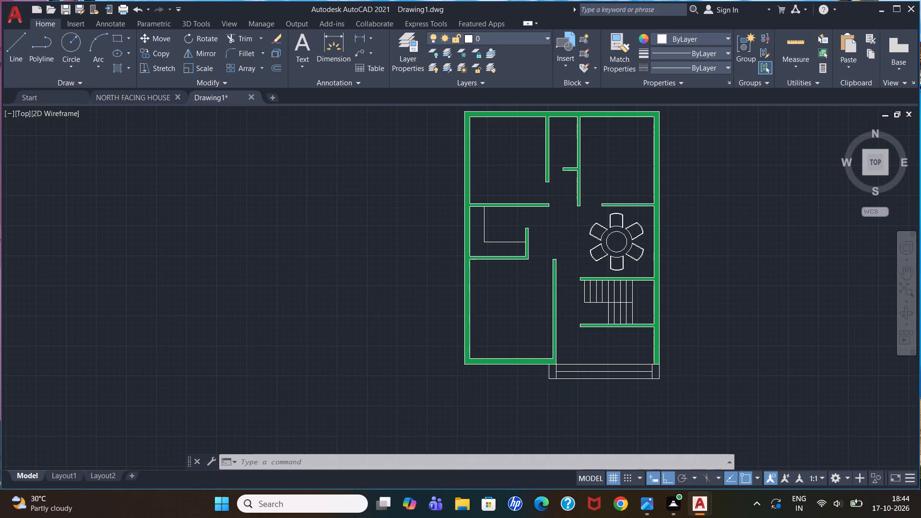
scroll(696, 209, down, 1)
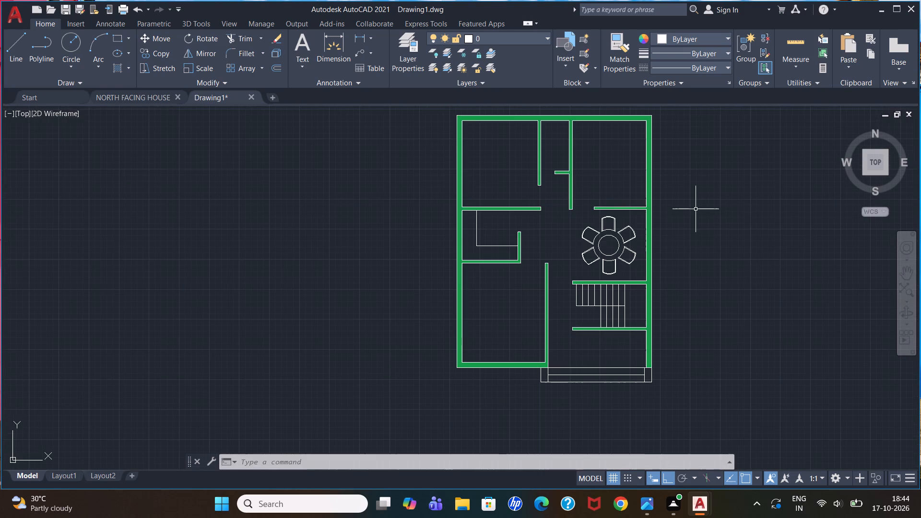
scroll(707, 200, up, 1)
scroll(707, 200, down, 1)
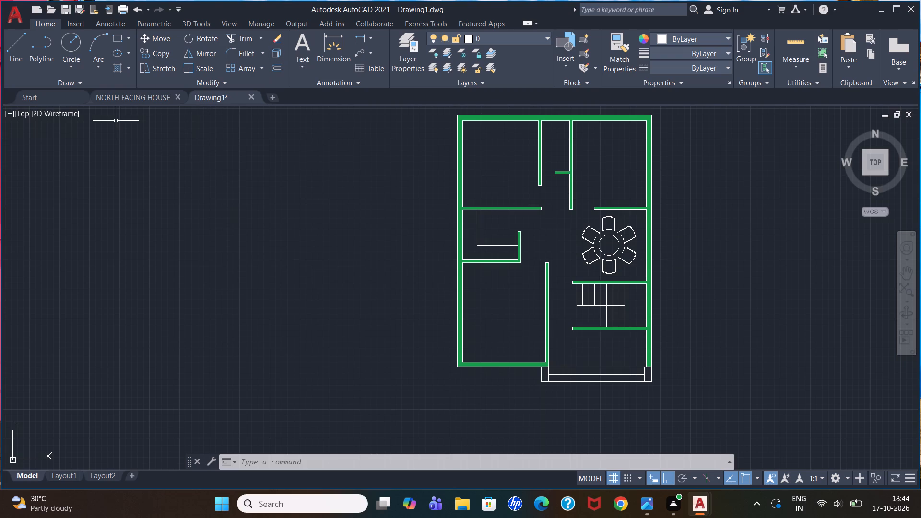
Draw a 9" by 9" rectangle in the empty space west of the floor plan.
key(l)
key(Escape)
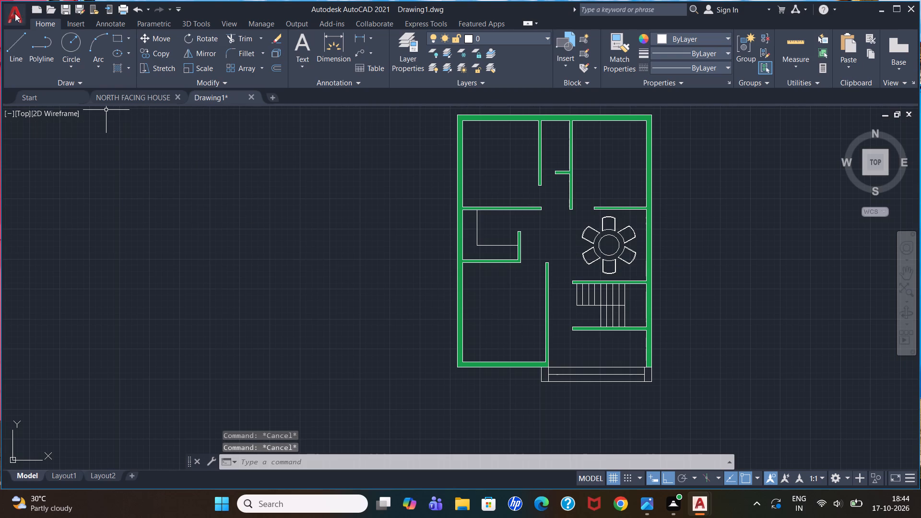
click(120, 39)
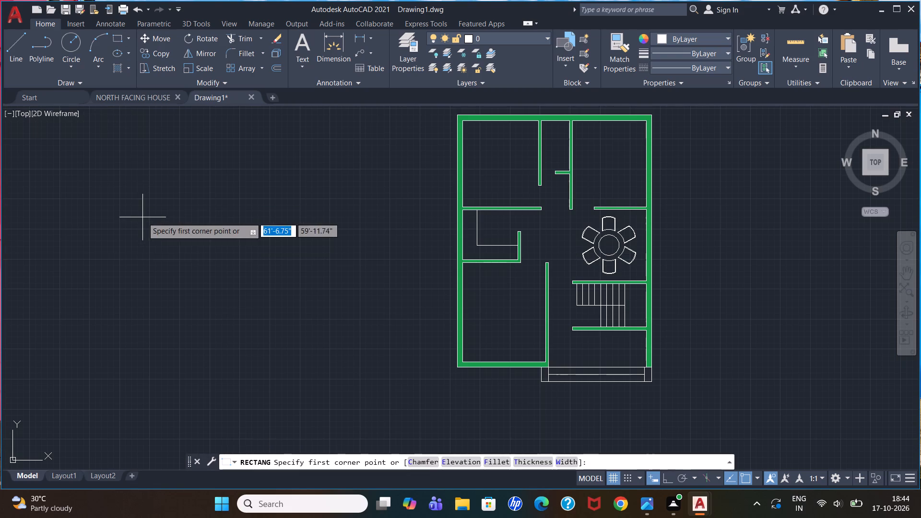
click(142, 217)
text(9")
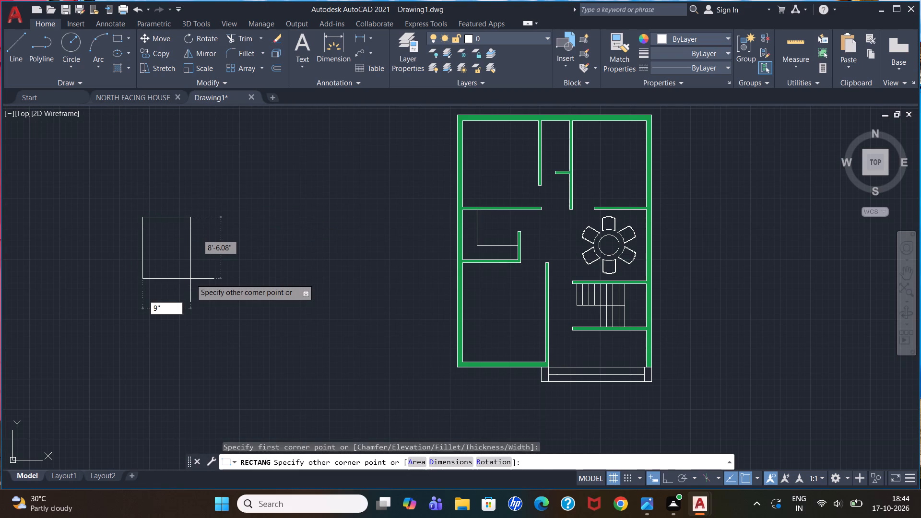
key(comma)
text(9")
key(Return)
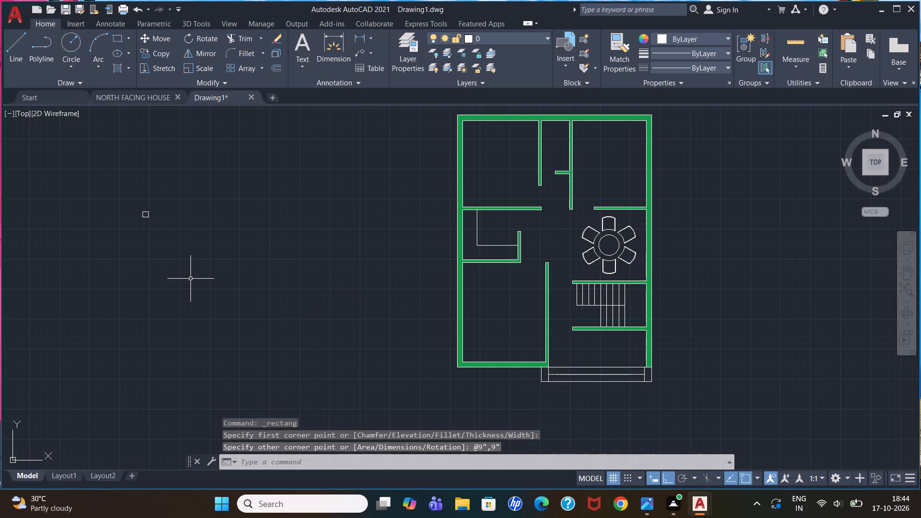
Copy the 9" square by its lower-right corner onto the northwest corner of the exterior walls, with Ortho off.
click(123, 200)
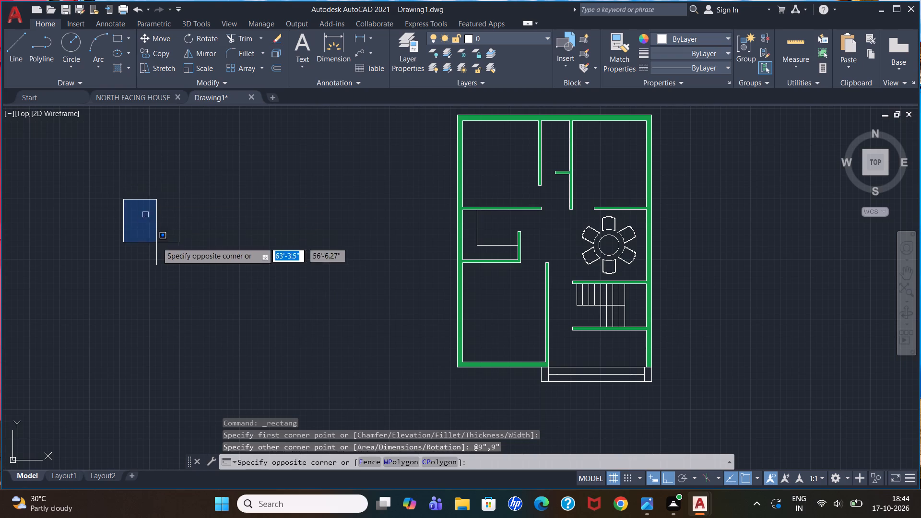
click(164, 244)
text(CO)
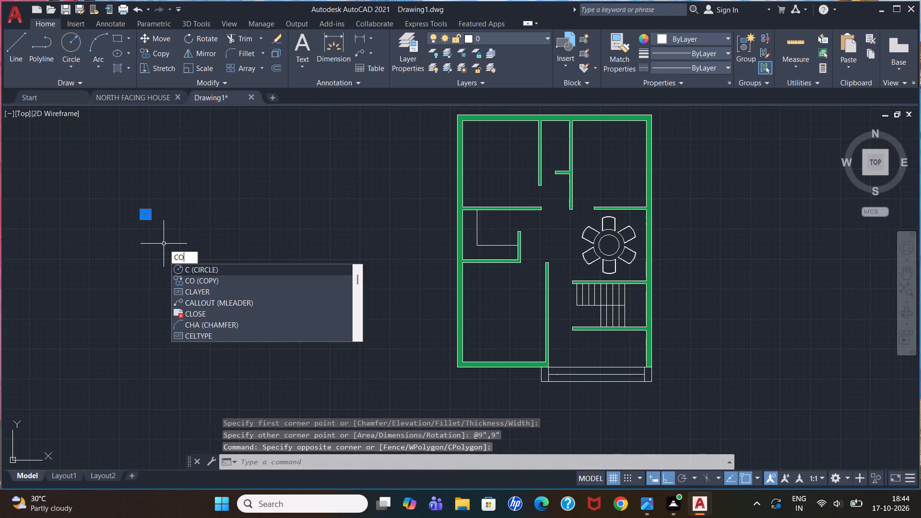
key(Return)
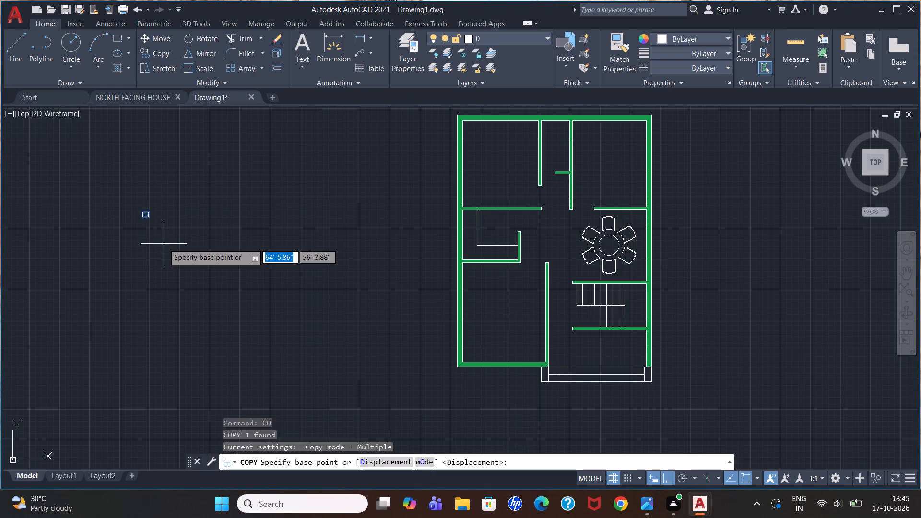
scroll(164, 244, up, 1)
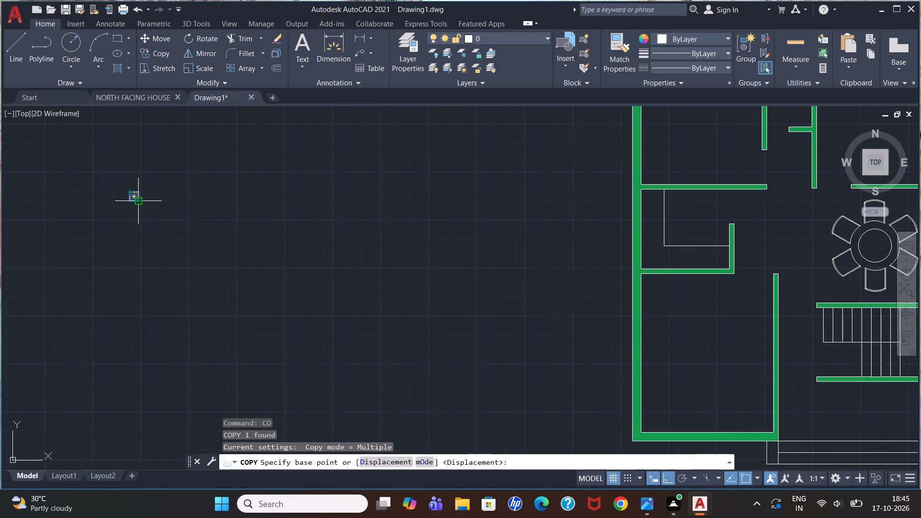
scroll(144, 201, up, 3)
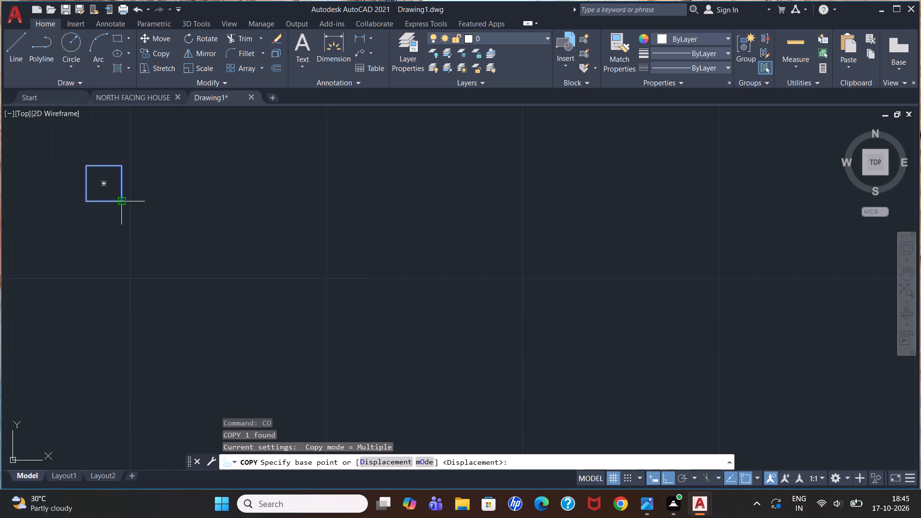
click(118, 203)
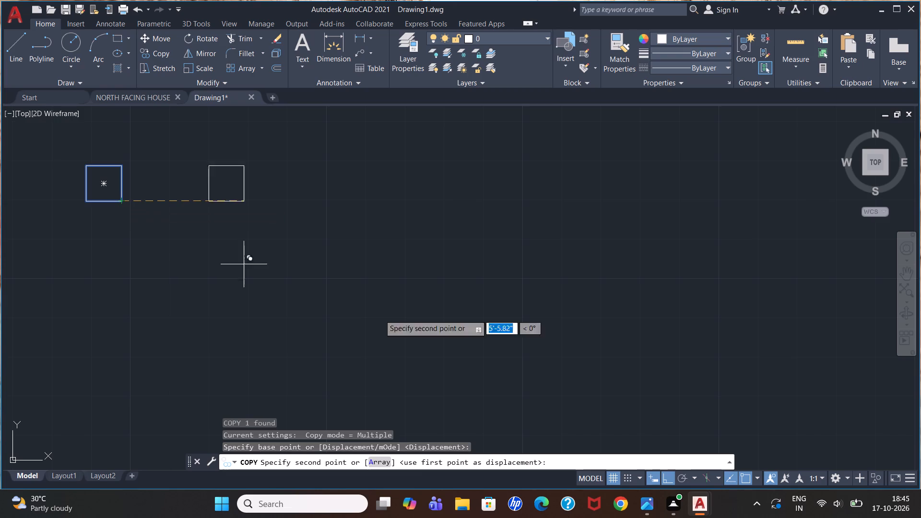
click(673, 481)
scroll(594, 336, down, 3)
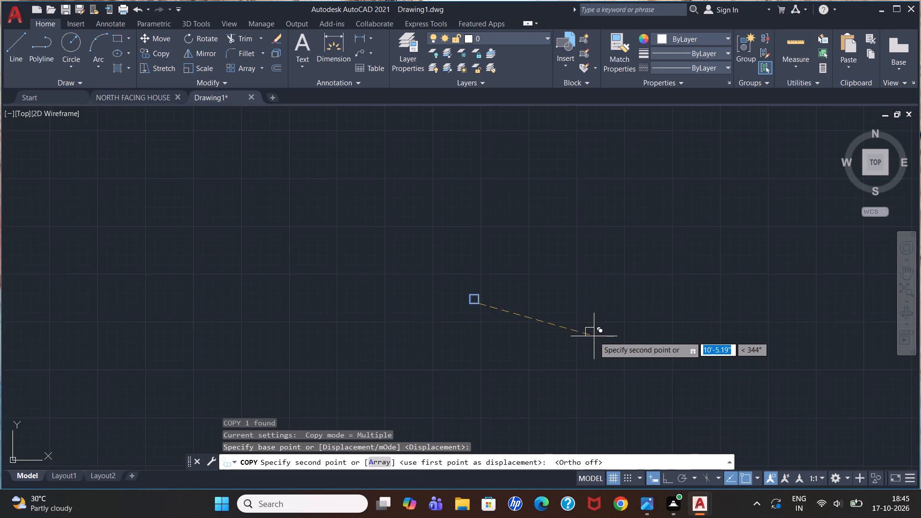
scroll(594, 336, down, 4)
scroll(713, 328, up, 3)
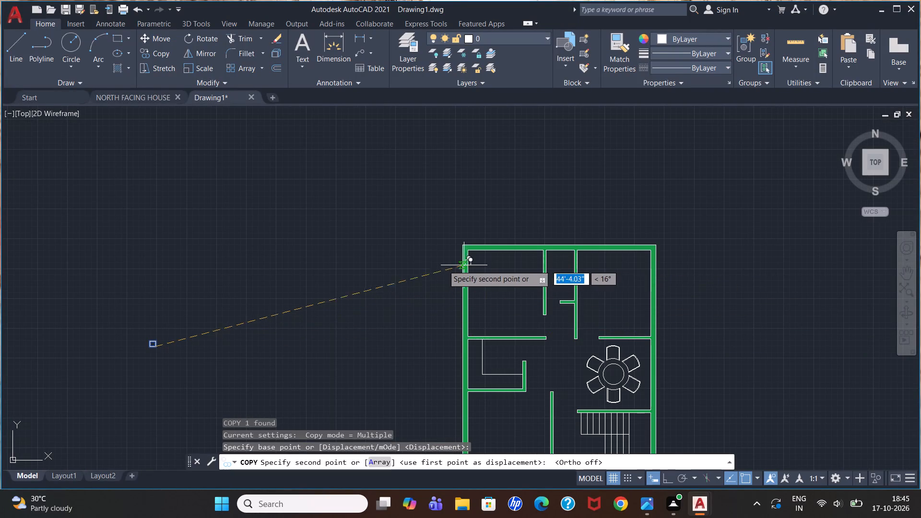
scroll(472, 256, up, 3)
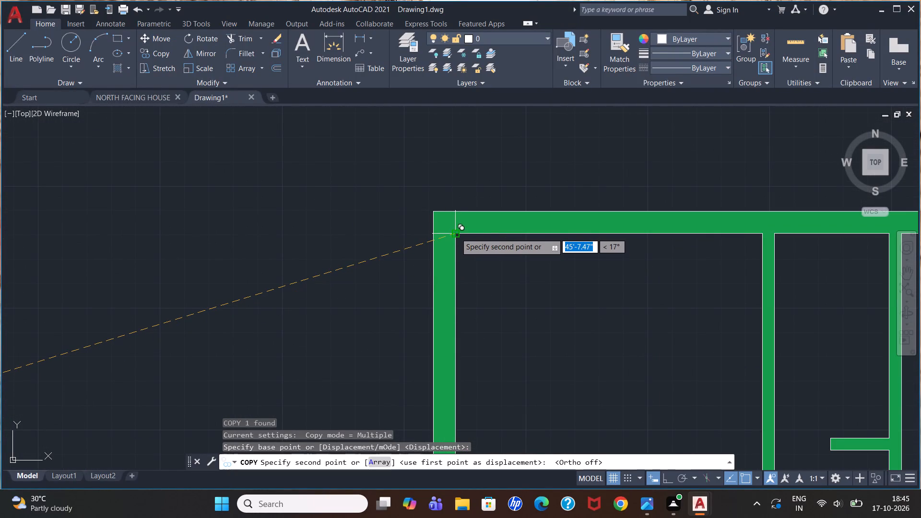
click(456, 233)
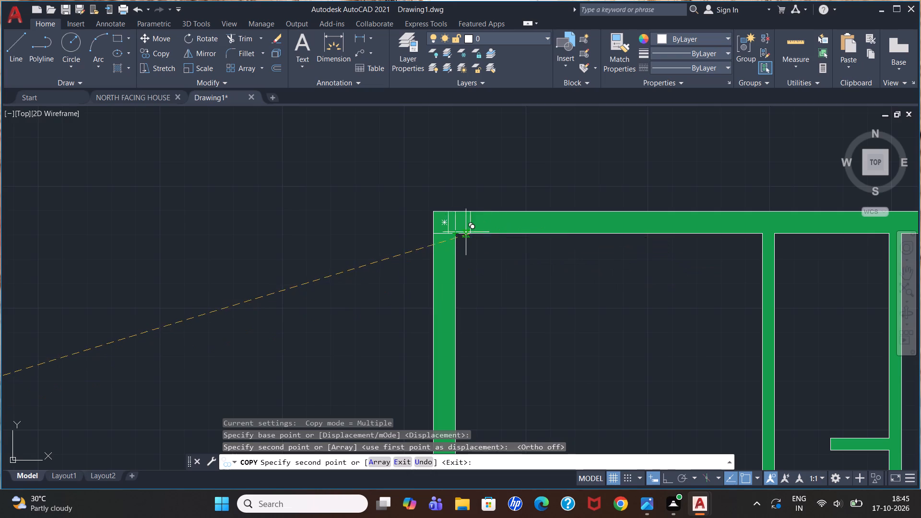
scroll(465, 232, up, 2)
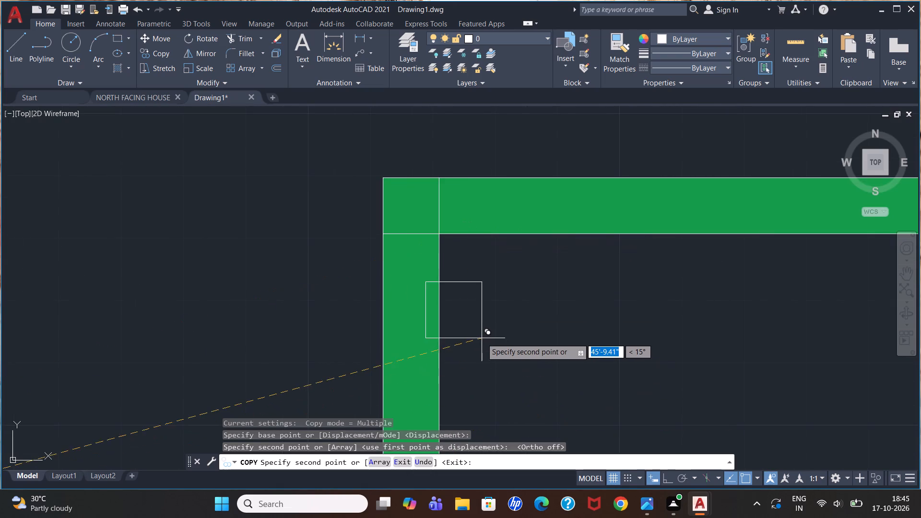
scroll(482, 338, down, 2)
key(Escape)
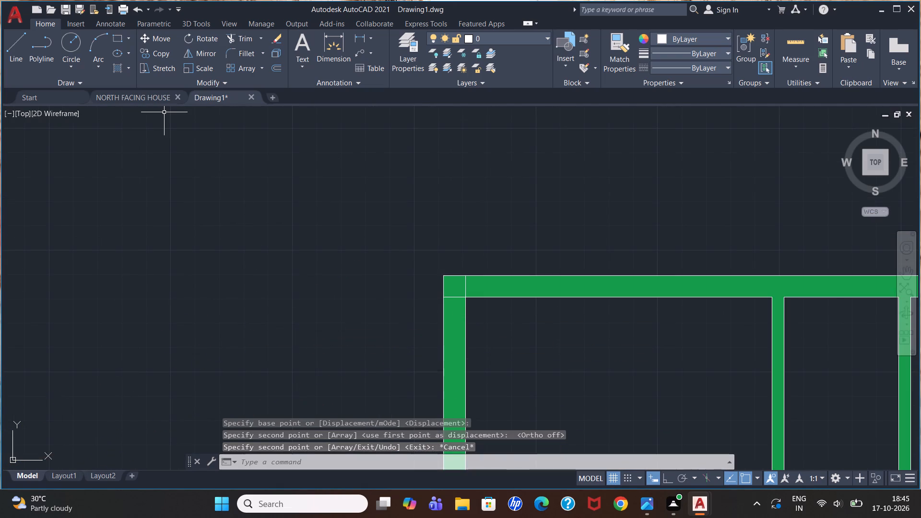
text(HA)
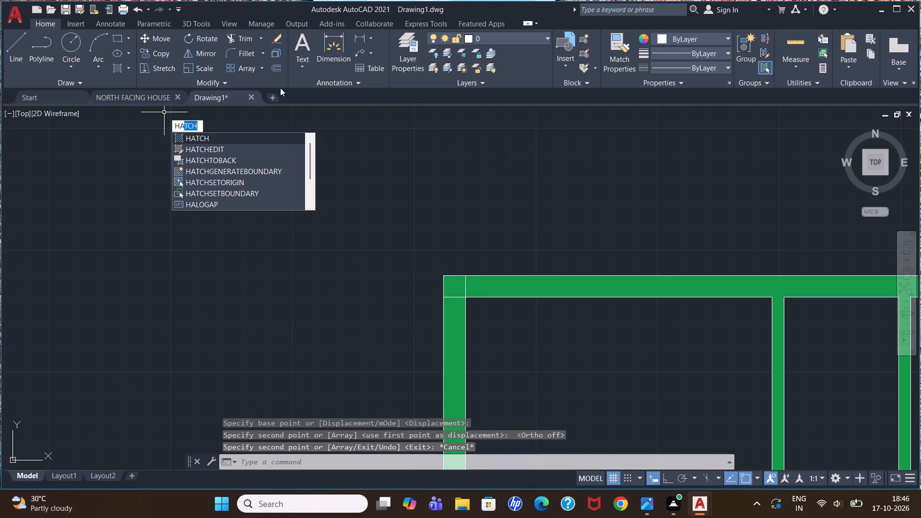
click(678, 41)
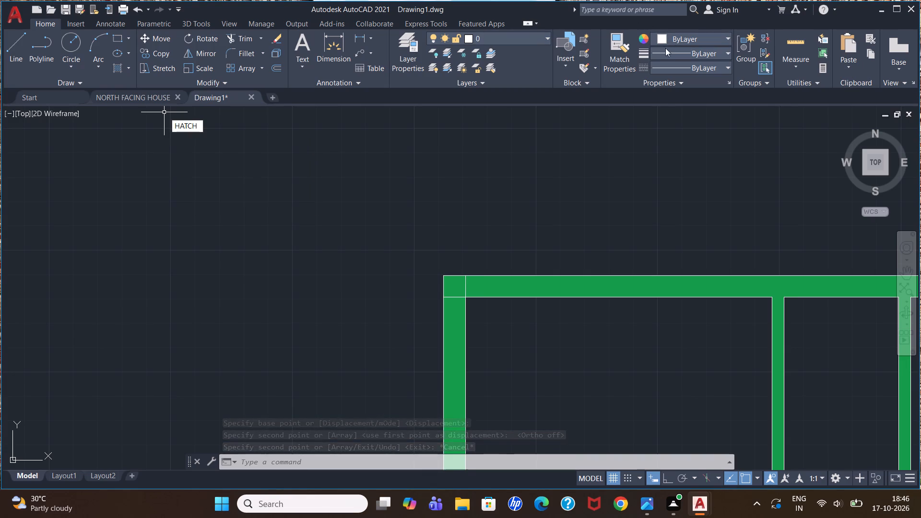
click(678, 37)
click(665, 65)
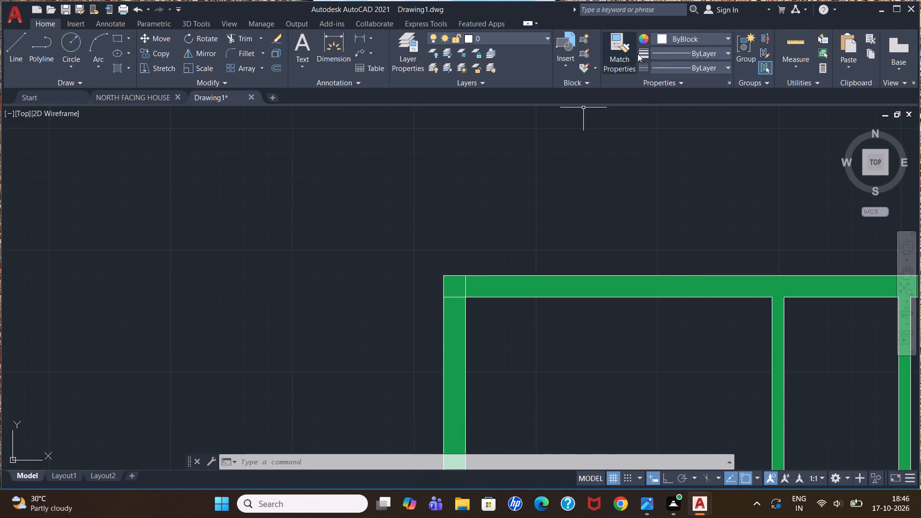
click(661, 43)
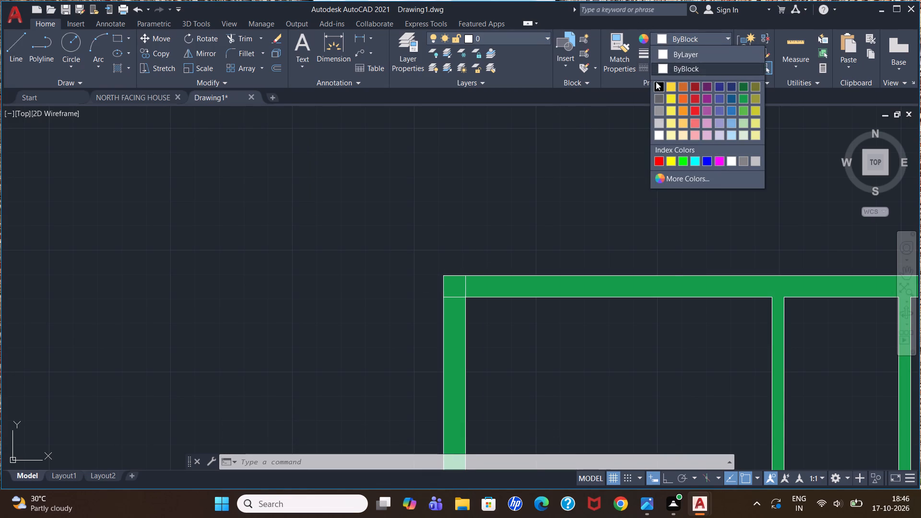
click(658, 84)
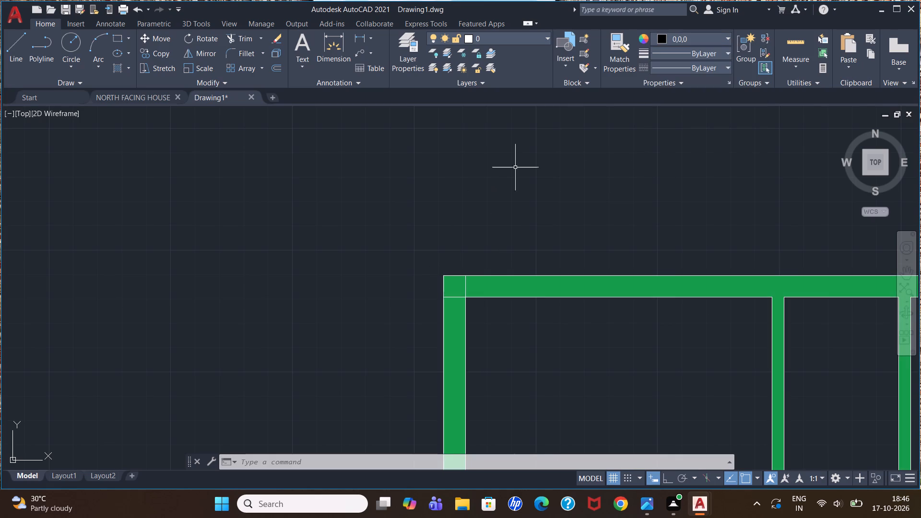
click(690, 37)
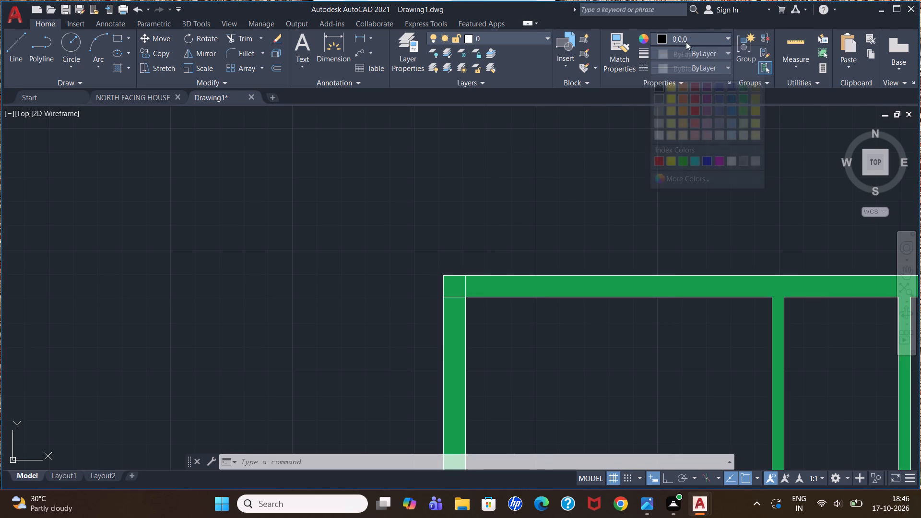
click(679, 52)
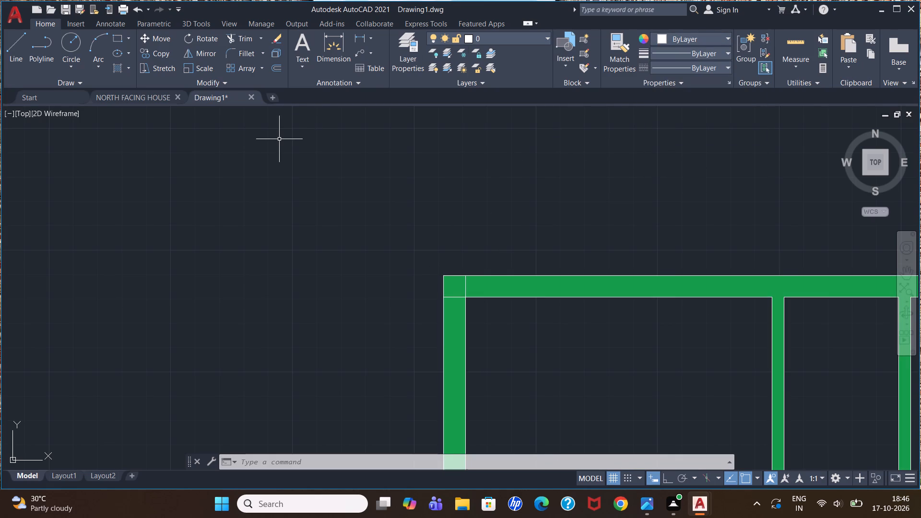
Hatch the square in the northwest wall corner with the SOLID pattern in black 0,0,0, and end the hatch.
text(HAT)
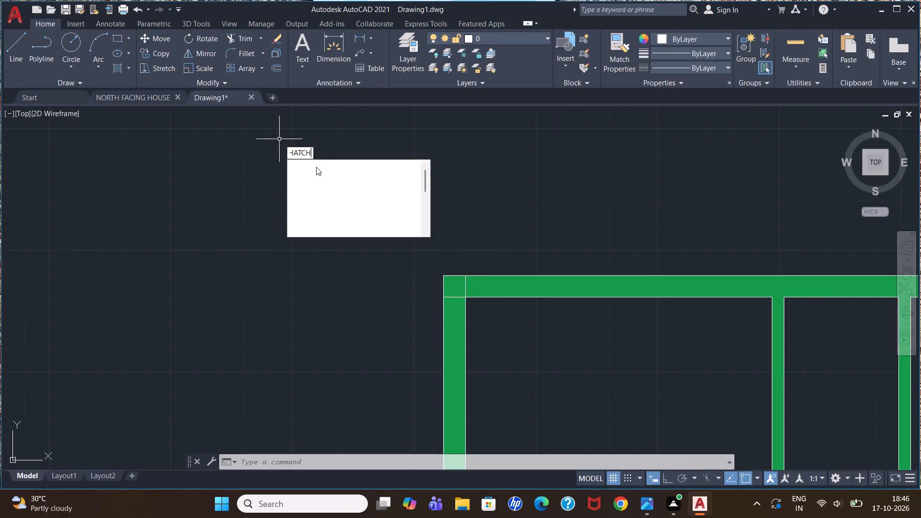
click(325, 170)
click(118, 54)
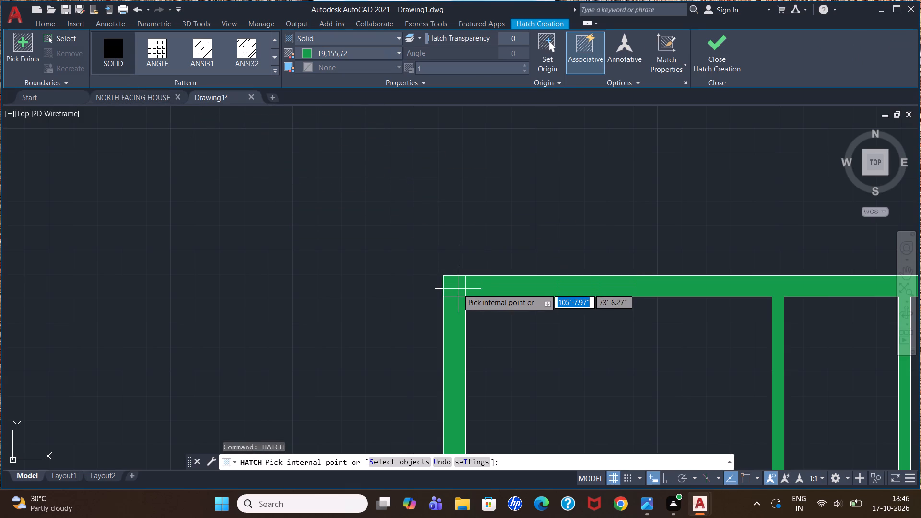
click(330, 53)
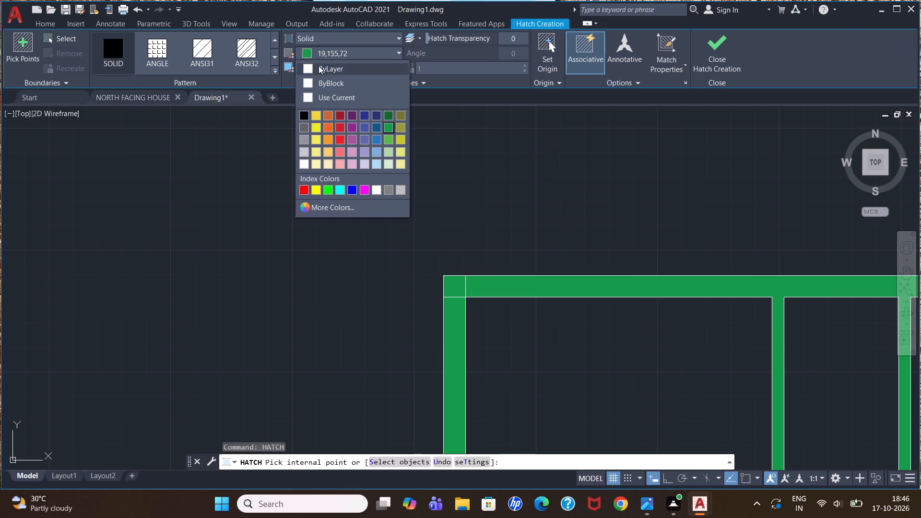
click(305, 113)
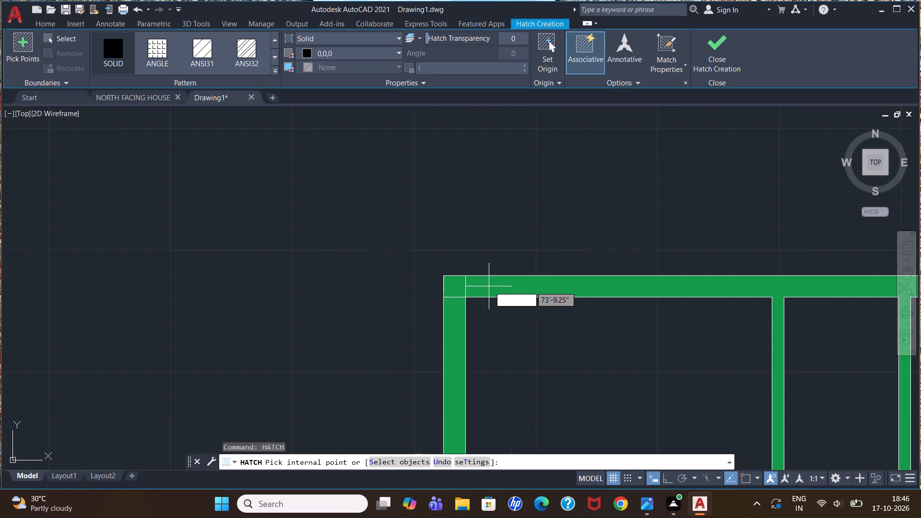
click(460, 288)
scroll(454, 203, down, 2)
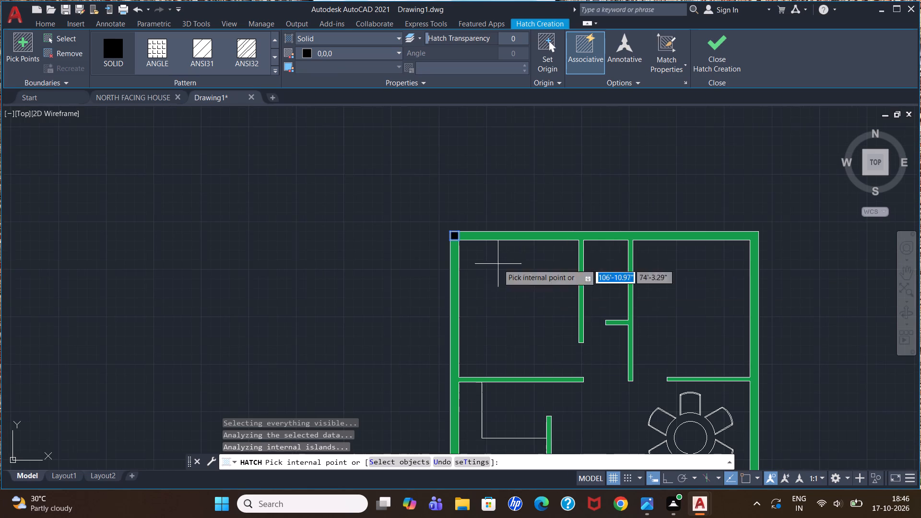
scroll(570, 254, up, 1)
scroll(570, 254, down, 1)
key(Escape)
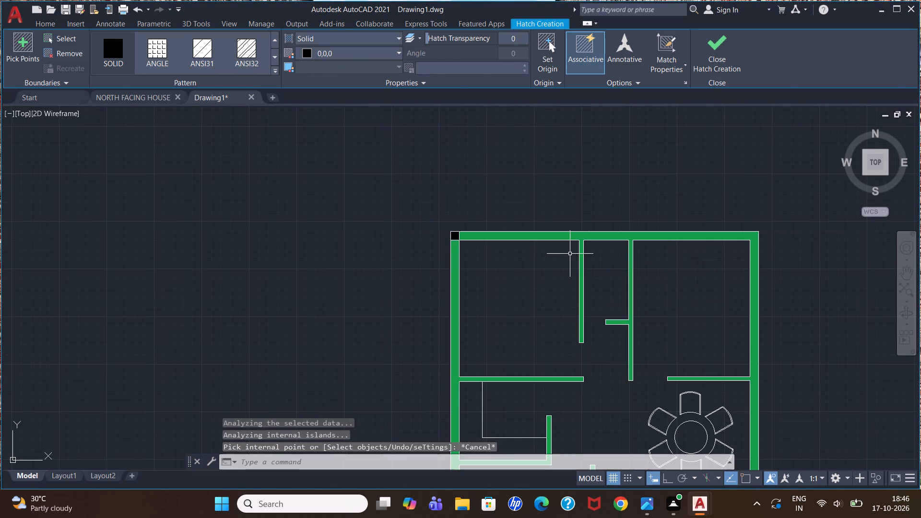
key(Escape)
Start another copy of the standalone 9" square west of the floor plan.
scroll(304, 235, down, 3)
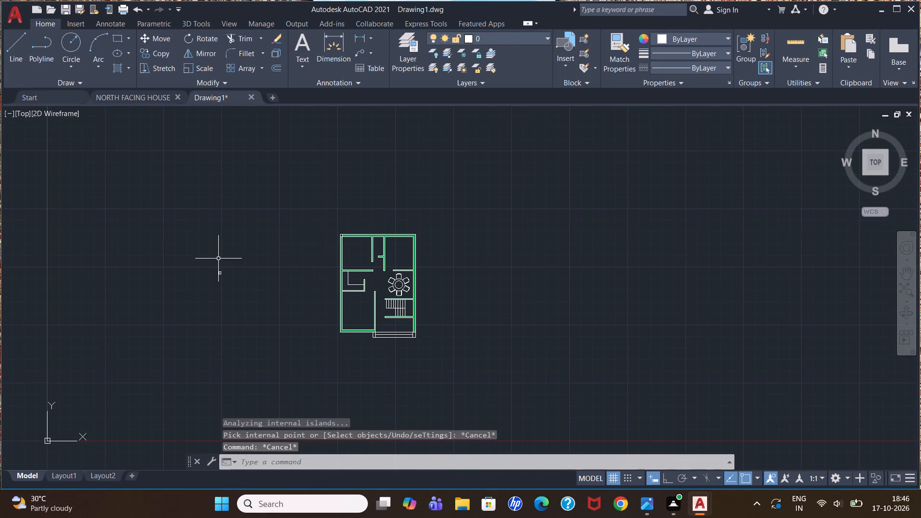
click(217, 258)
click(230, 302)
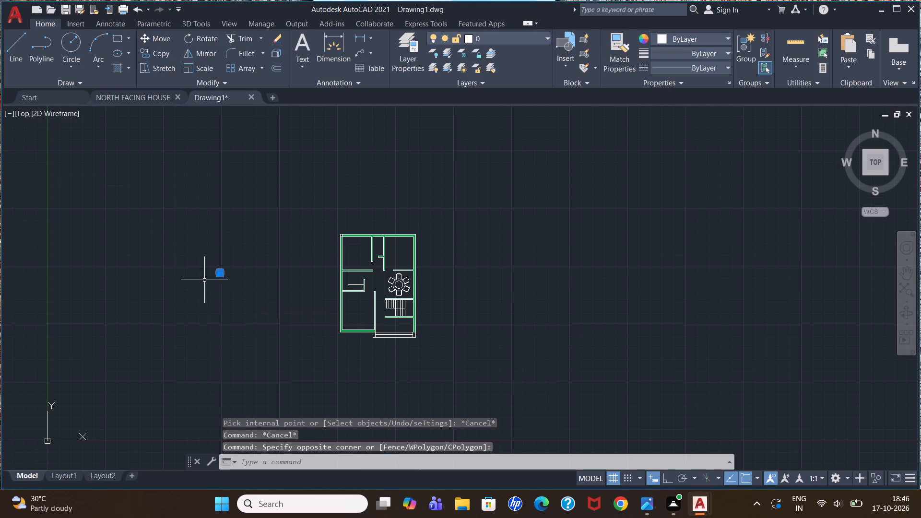
scroll(214, 278, up, 5)
text(CO)
key(Return)
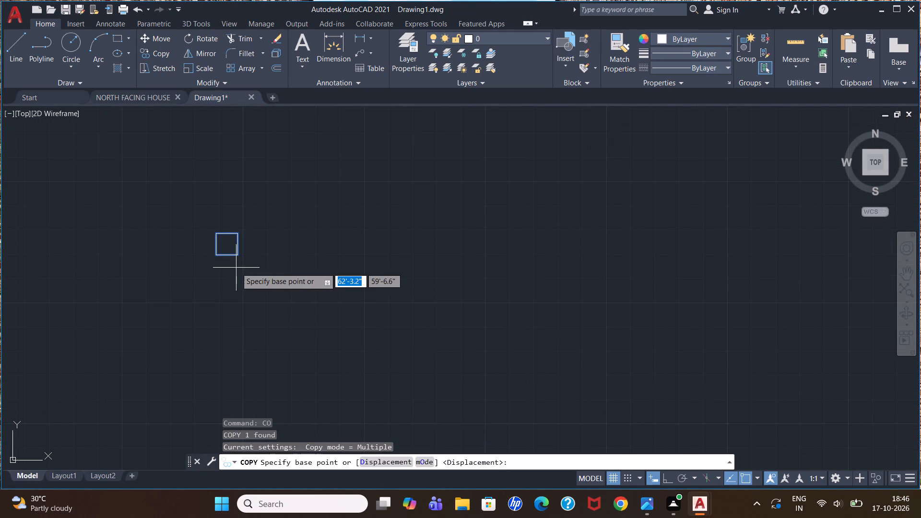
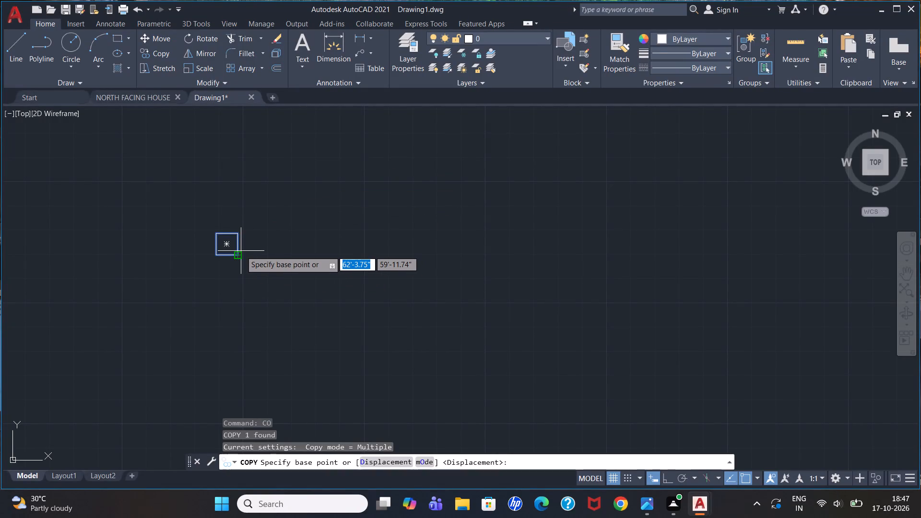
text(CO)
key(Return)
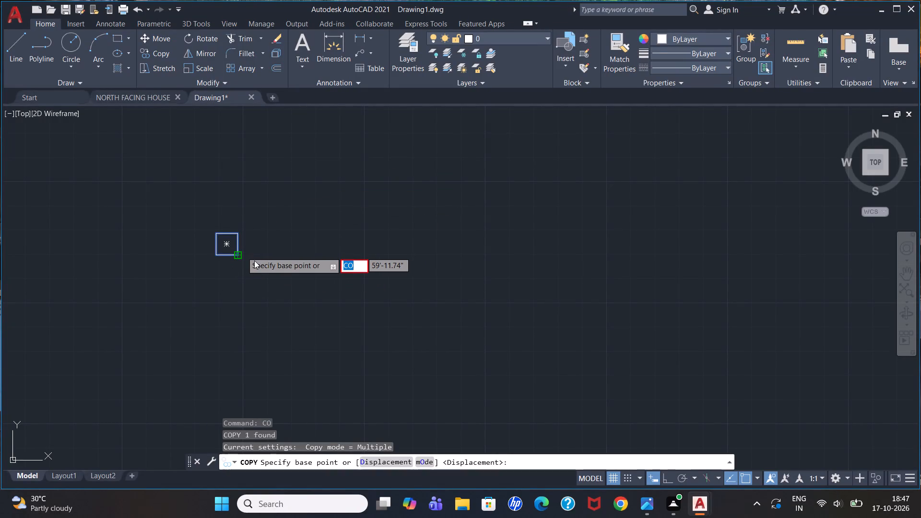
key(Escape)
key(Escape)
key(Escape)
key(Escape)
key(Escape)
Copy the standalone column square from its bottom-edge midpoint to the plan's top wall, above the first interior vertical wall.
scroll(530, 296, down, 3)
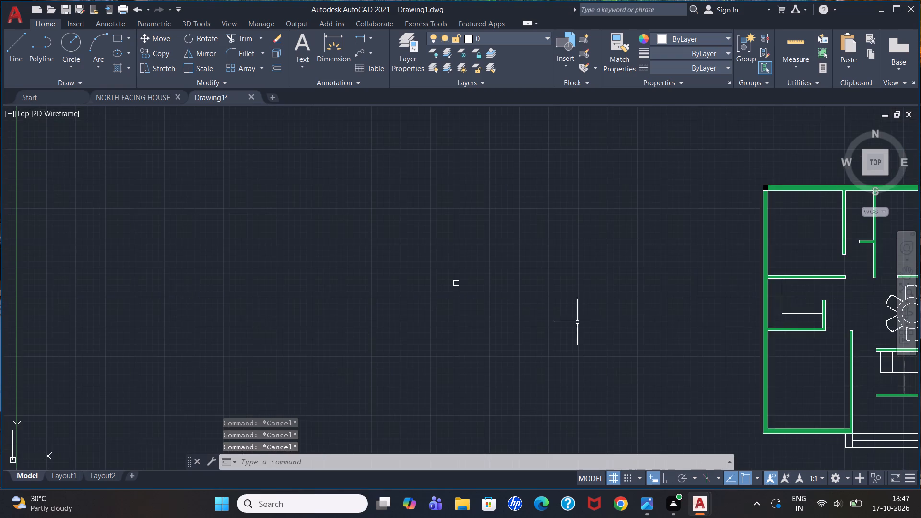
scroll(768, 303, down, 3)
scroll(837, 284, up, 3)
scroll(680, 288, up, 1)
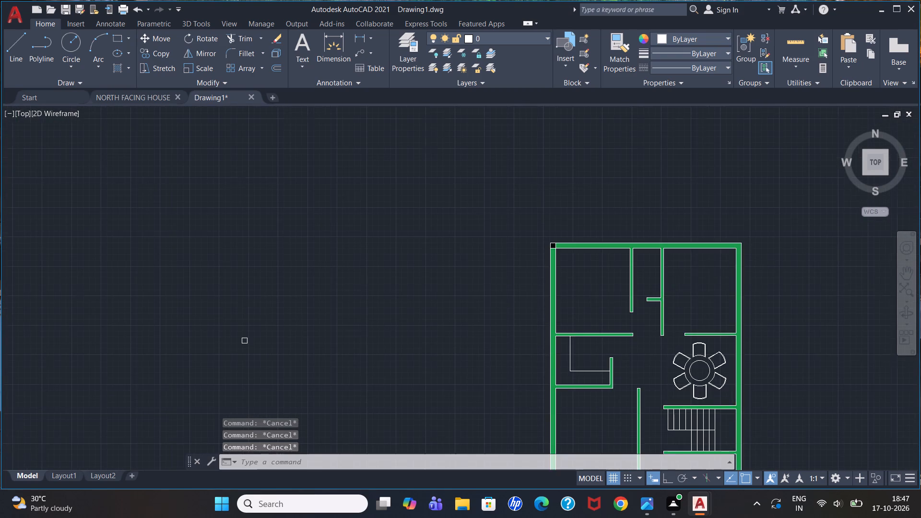
scroll(680, 288, up, 1)
scroll(547, 285, down, 2)
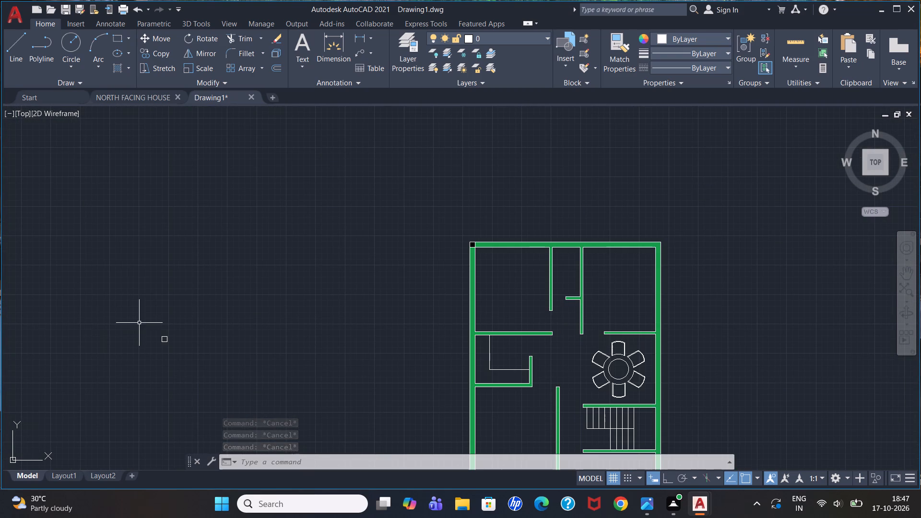
click(139, 323)
click(189, 364)
text(CO)
key(Return)
click(164, 344)
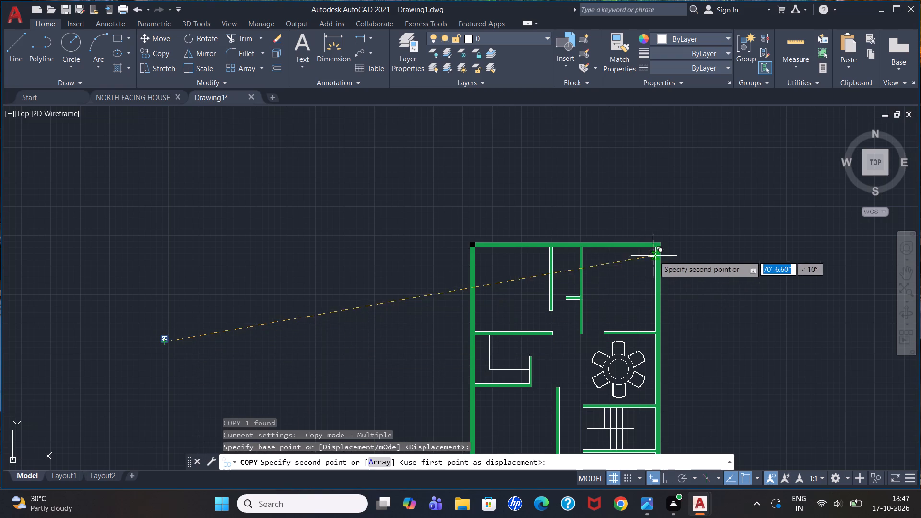
scroll(667, 249, up, 3)
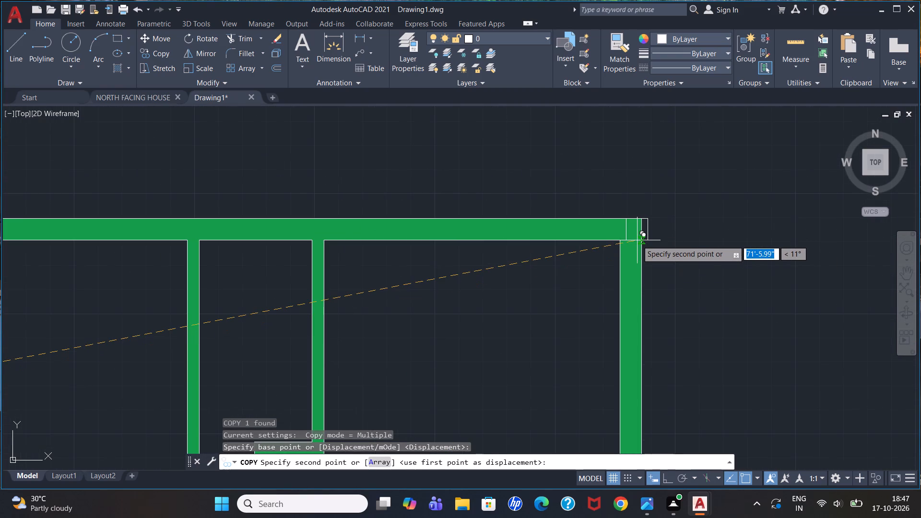
click(188, 242)
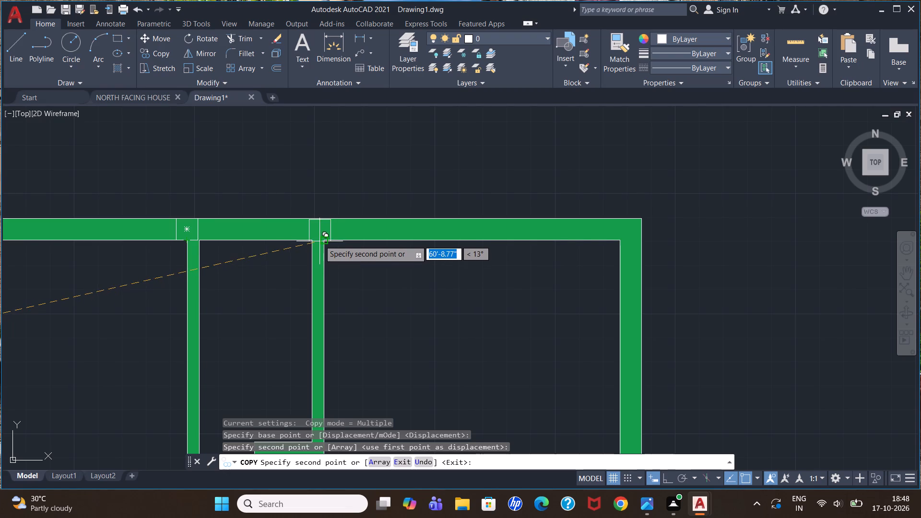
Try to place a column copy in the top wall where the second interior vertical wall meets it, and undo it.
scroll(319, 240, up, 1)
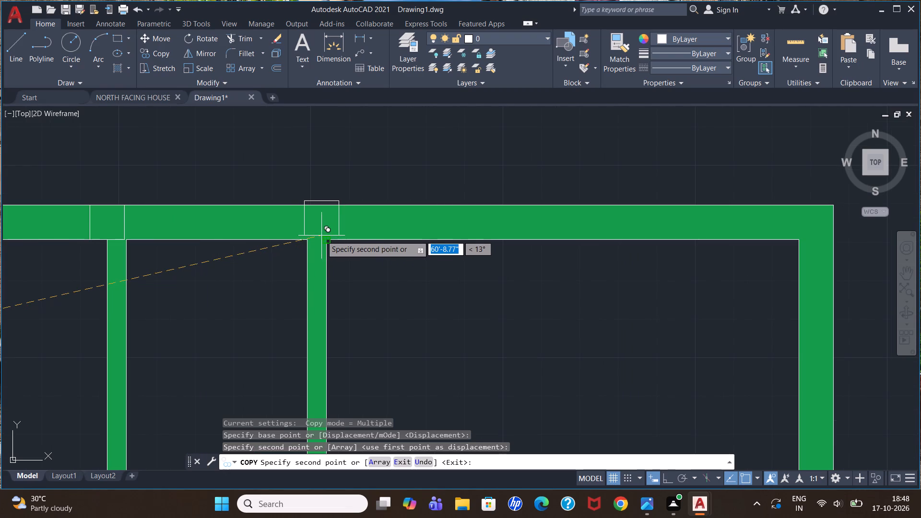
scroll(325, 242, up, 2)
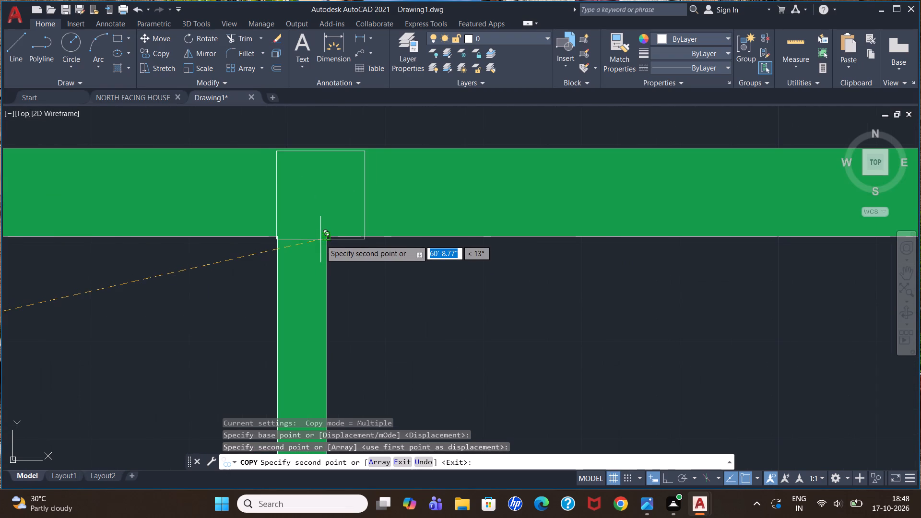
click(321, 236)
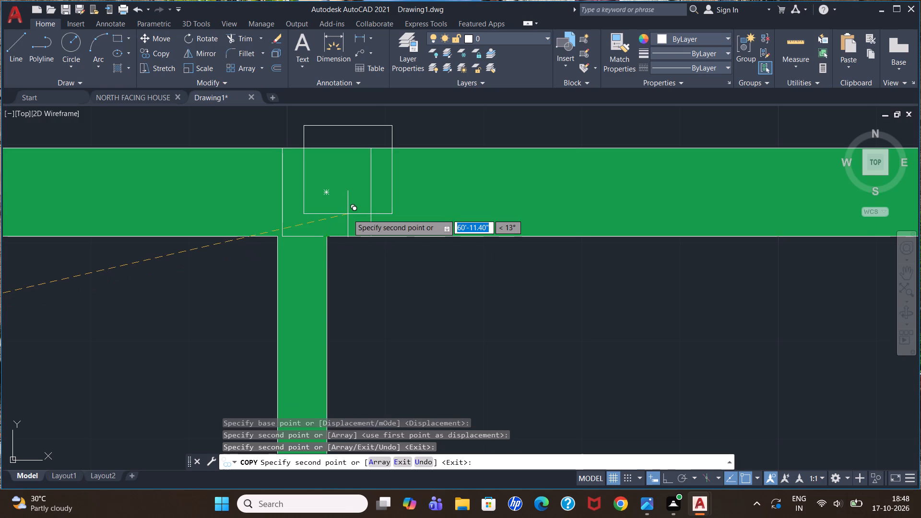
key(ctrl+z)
Place a column copy in the top wall at the second interior vertical wall, aligned with that wall's left face.
scroll(331, 235, up, 3)
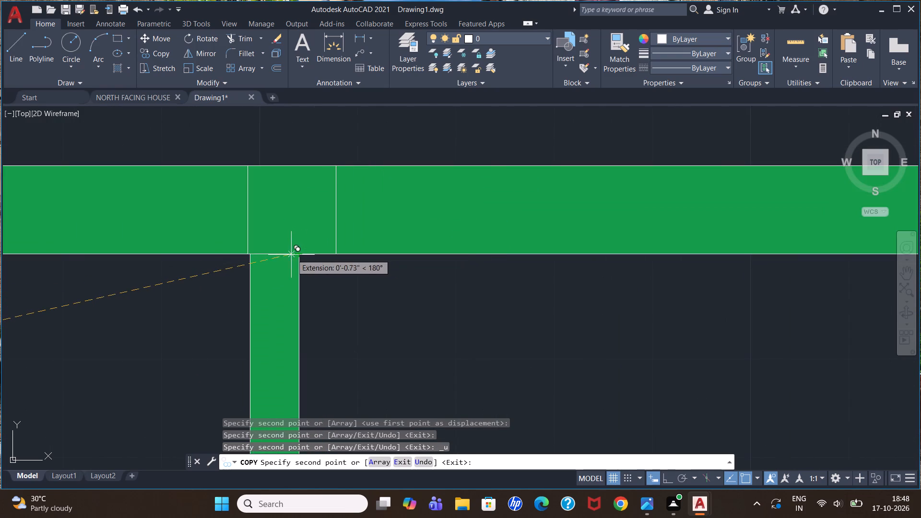
scroll(294, 258, up, 1)
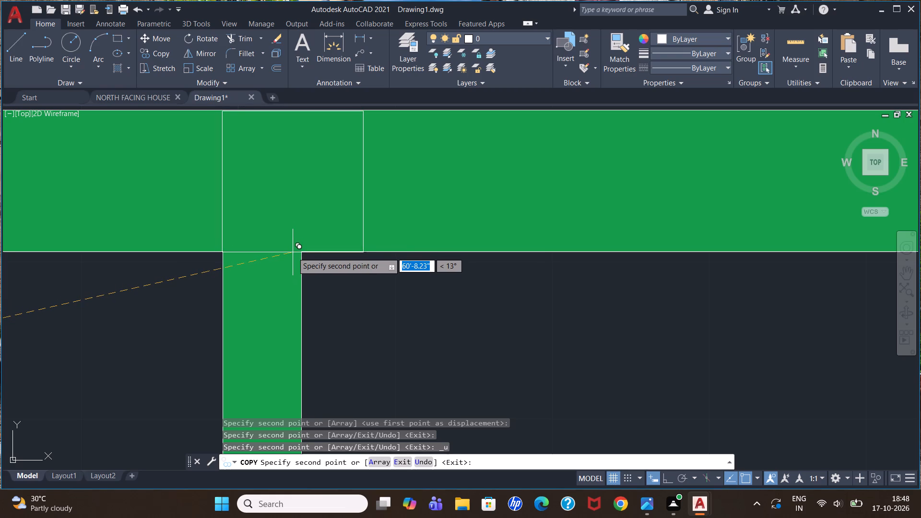
click(293, 252)
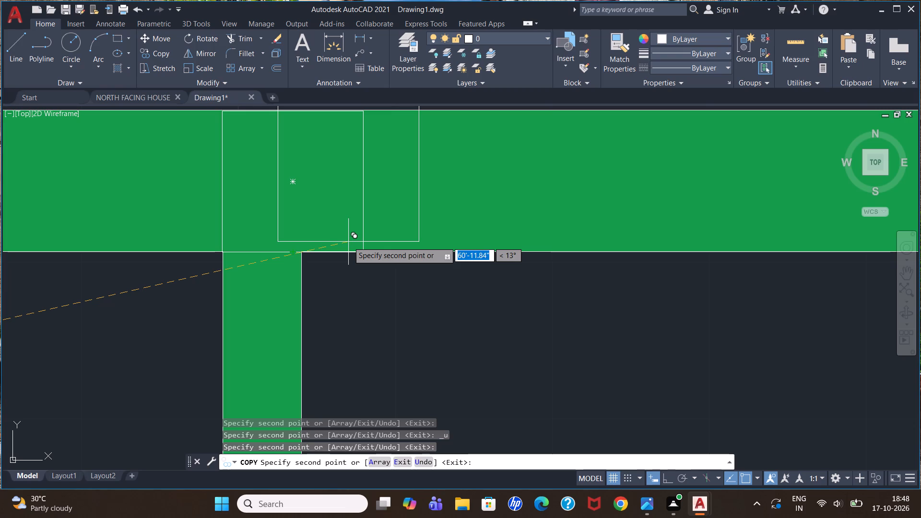
Place a column copy in the upper-right outer corner of the floor plan, fitted within the wall thickness.
scroll(329, 289, down, 3)
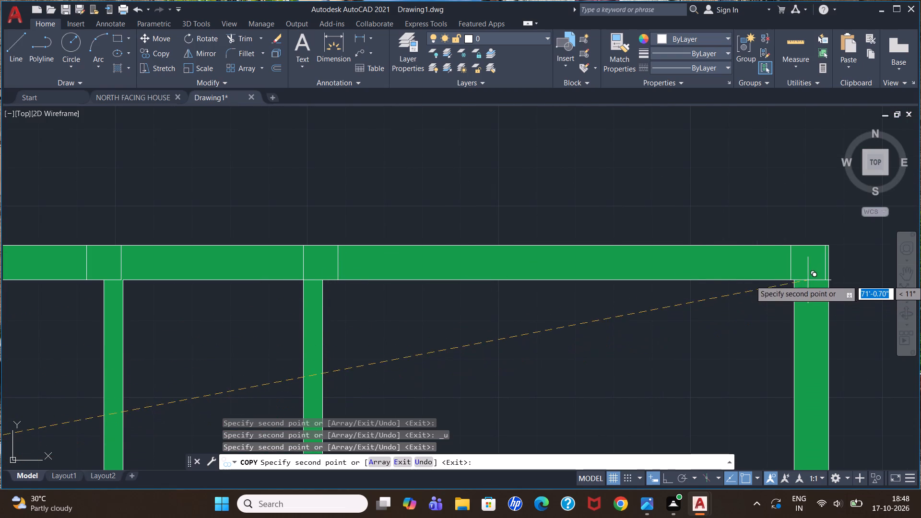
scroll(808, 280, up, 2)
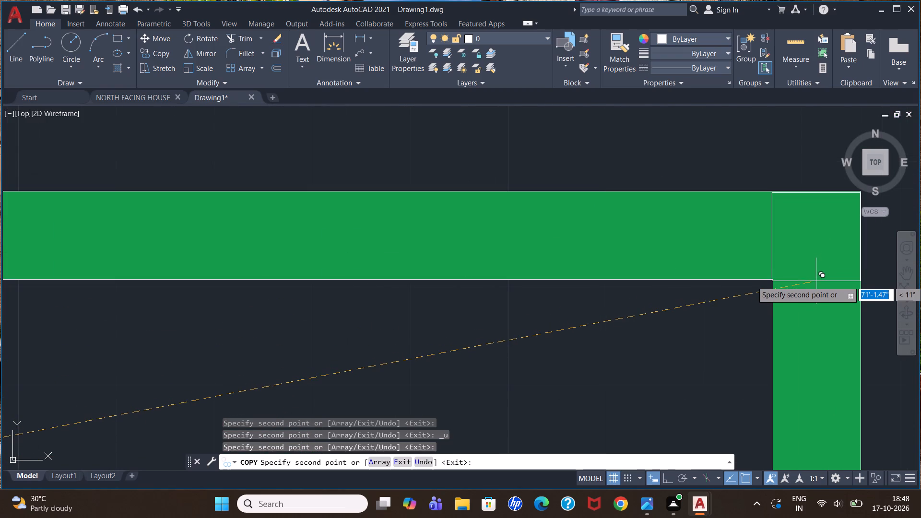
scroll(816, 277, up, 4)
scroll(804, 279, down, 2)
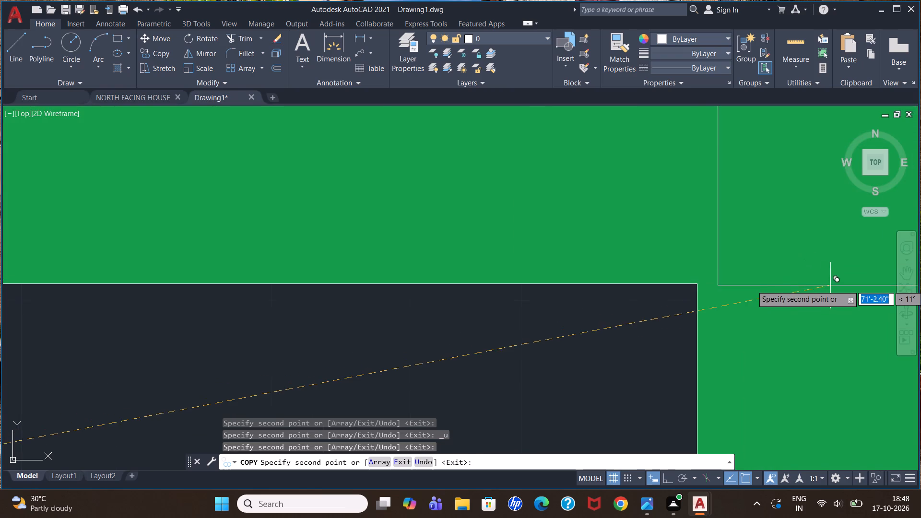
scroll(830, 285, down, 3)
scroll(839, 290, up, 2)
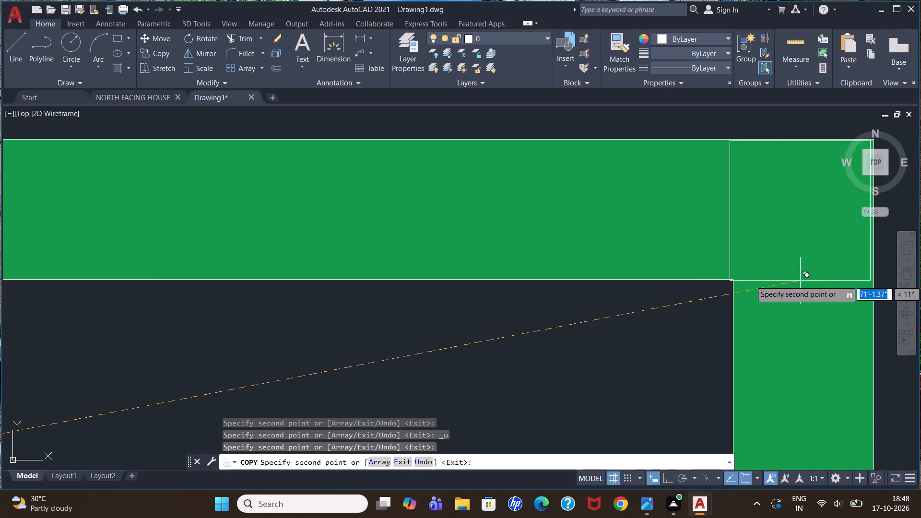
scroll(792, 278, down, 2)
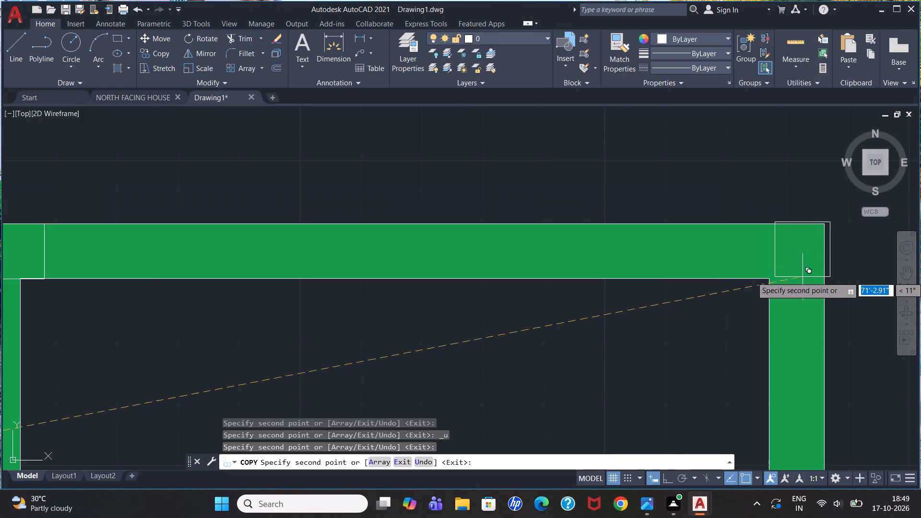
scroll(815, 276, up, 3)
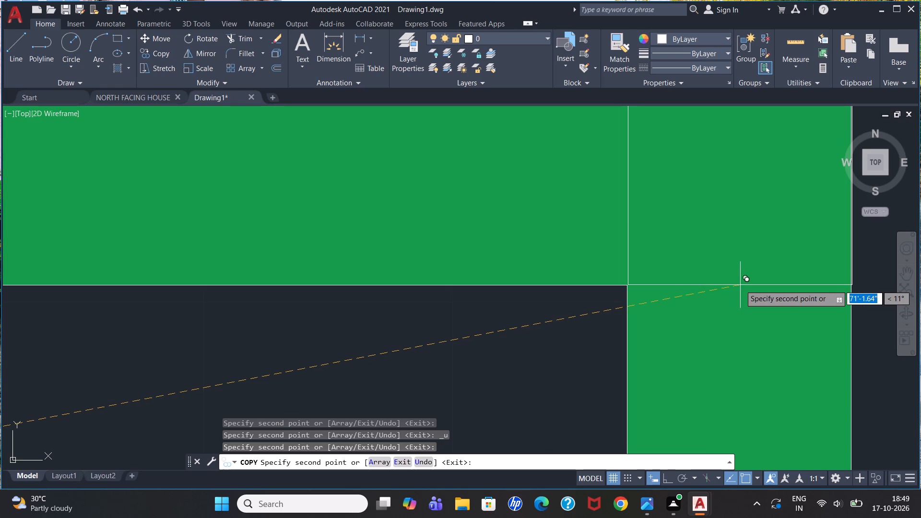
click(739, 285)
Place a column copy in the left outer wall where the upper-left room's bottom wall joins it.
scroll(696, 247, down, 3)
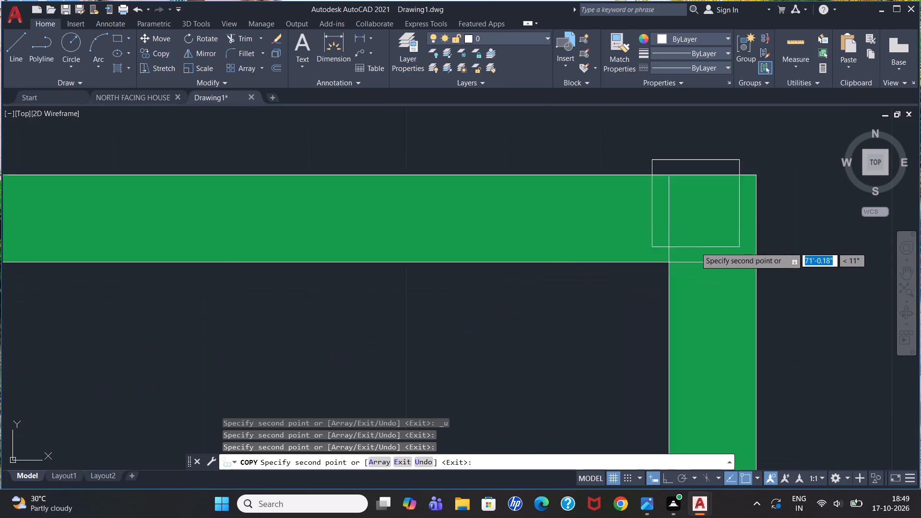
scroll(696, 247, down, 4)
scroll(519, 264, down, 2)
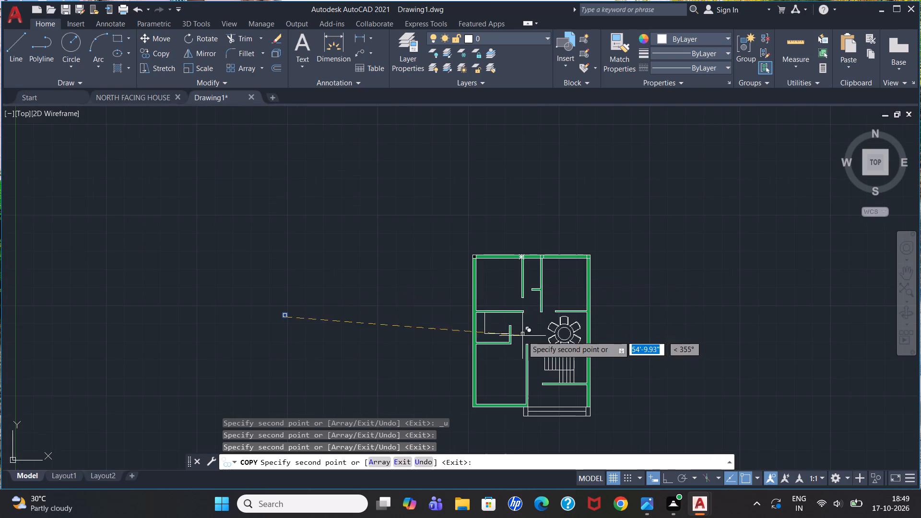
scroll(511, 351, up, 3)
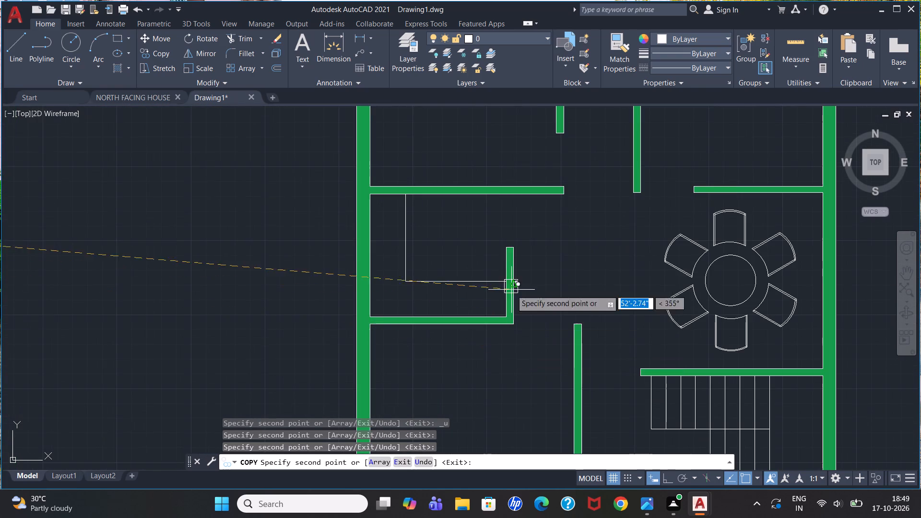
scroll(530, 209, up, 3)
scroll(530, 209, down, 3)
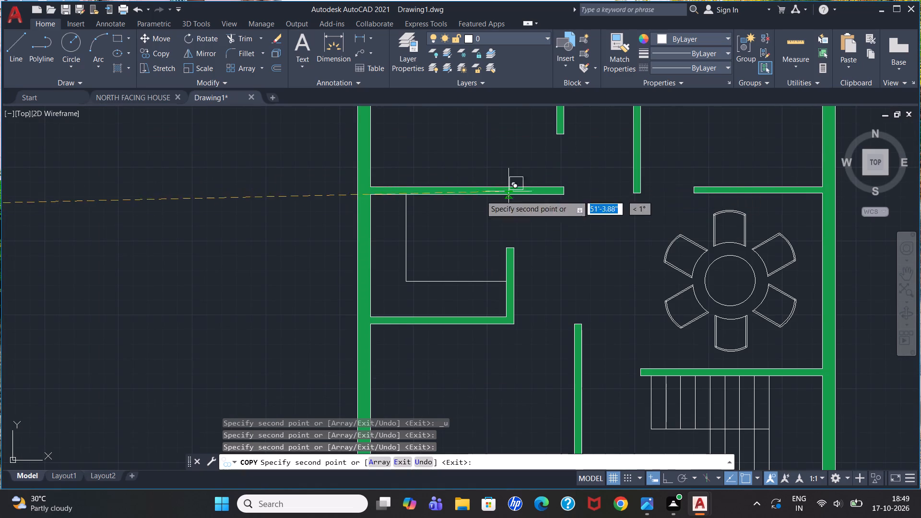
scroll(357, 183, up, 3)
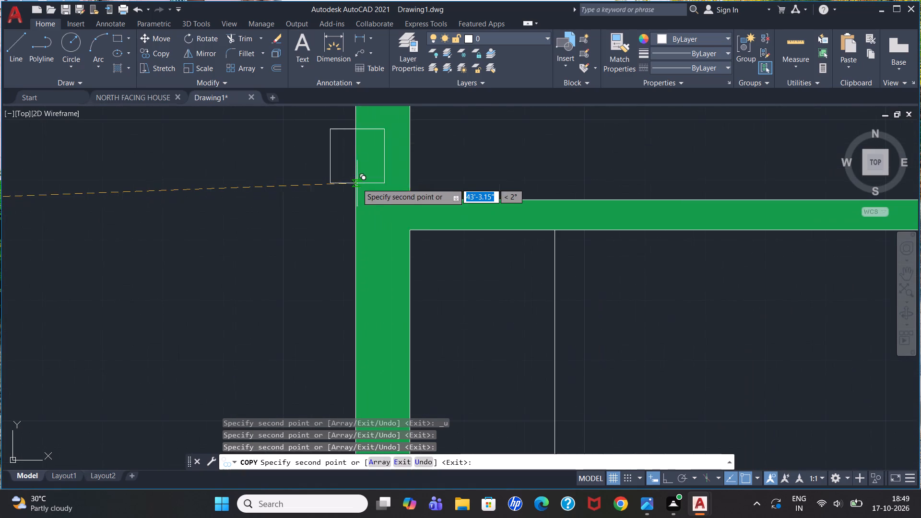
click(382, 230)
Place a column copy at the free right end of the upper-left room's bottom wall, flush with its lower edge.
scroll(573, 272, down, 3)
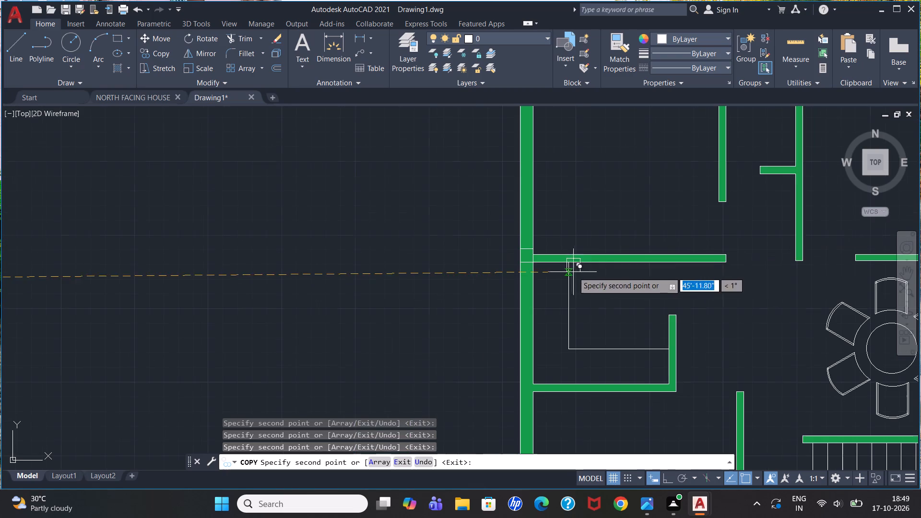
scroll(723, 255, up, 3)
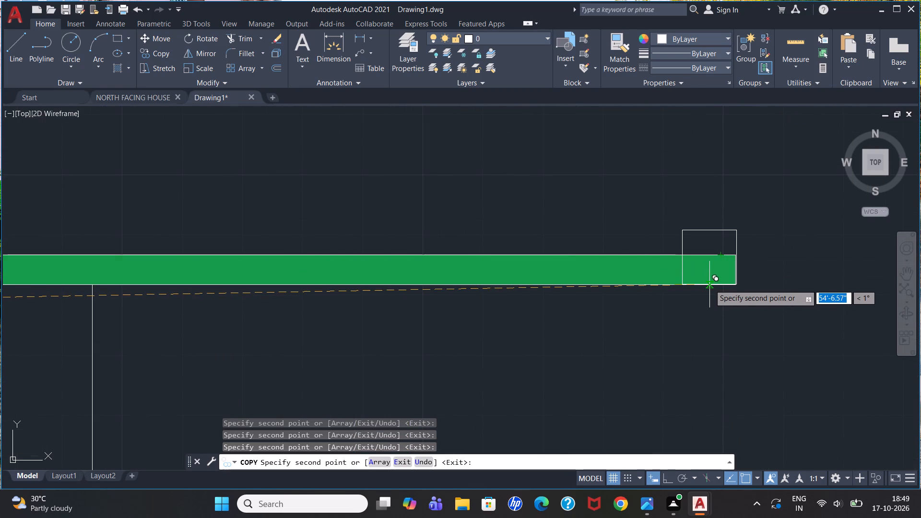
scroll(718, 285, up, 3)
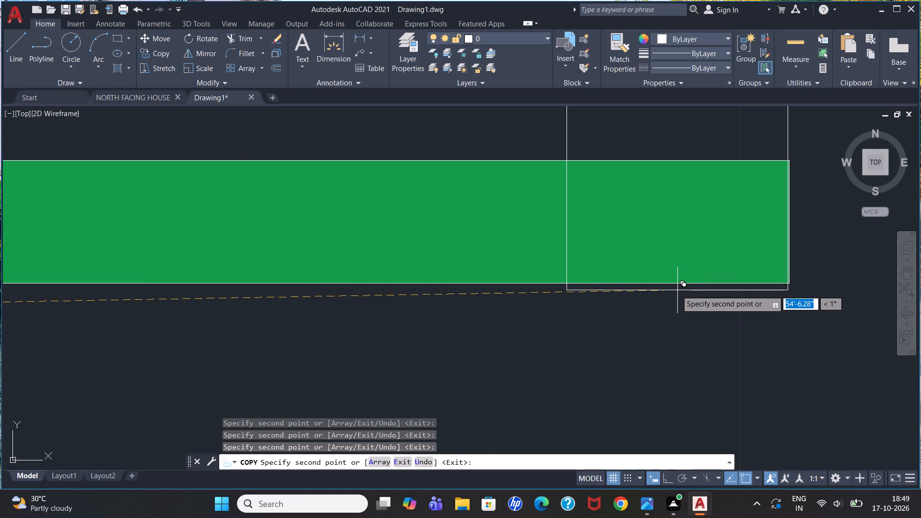
click(679, 283)
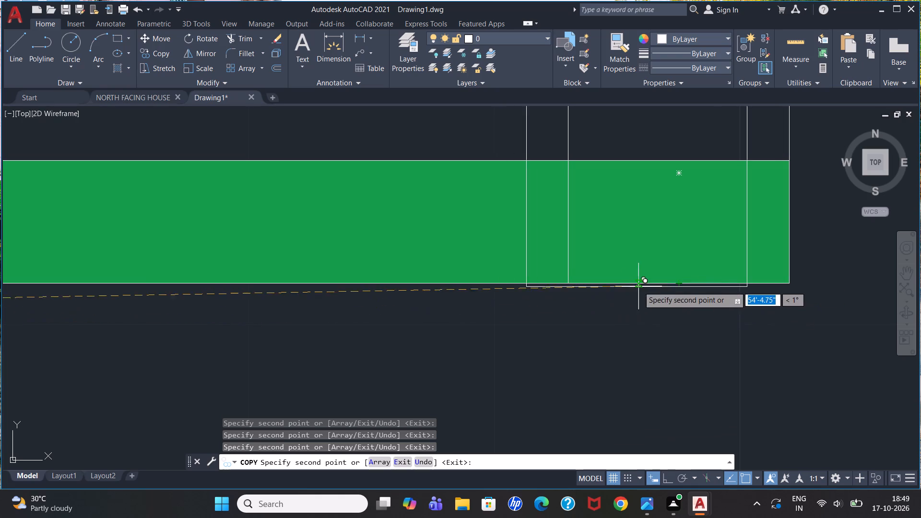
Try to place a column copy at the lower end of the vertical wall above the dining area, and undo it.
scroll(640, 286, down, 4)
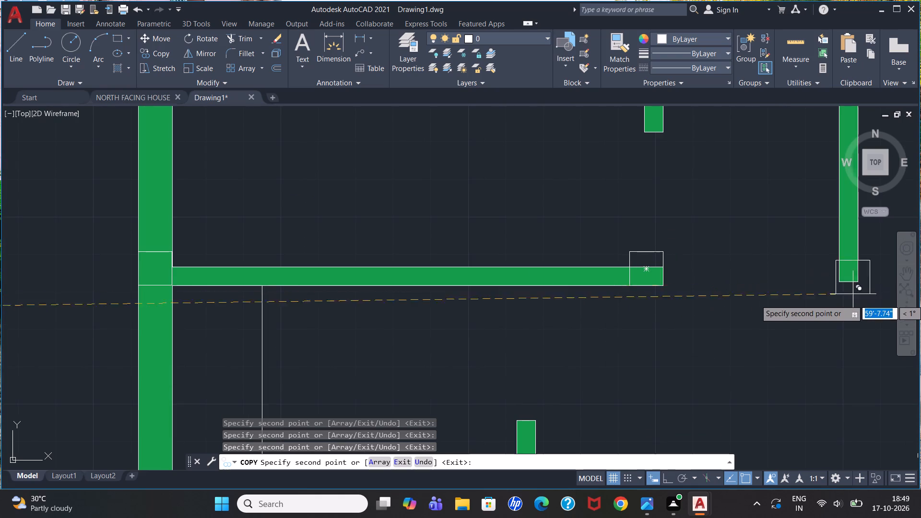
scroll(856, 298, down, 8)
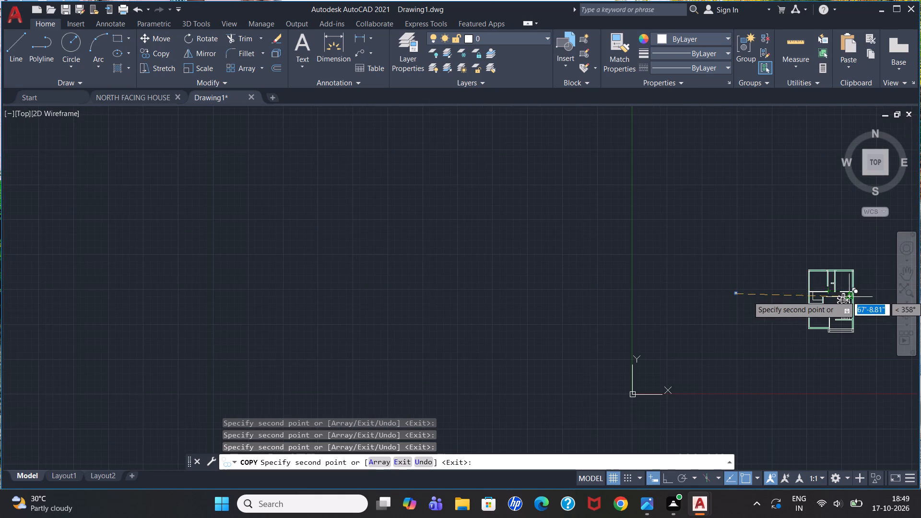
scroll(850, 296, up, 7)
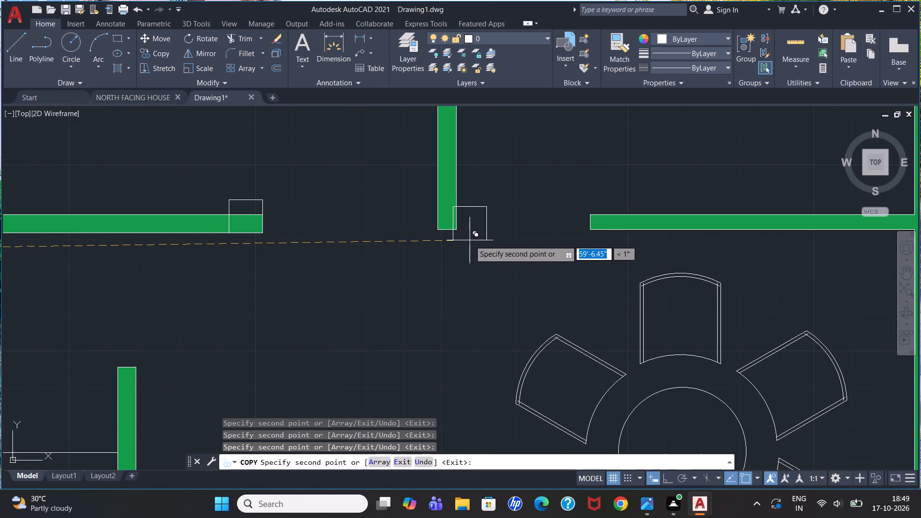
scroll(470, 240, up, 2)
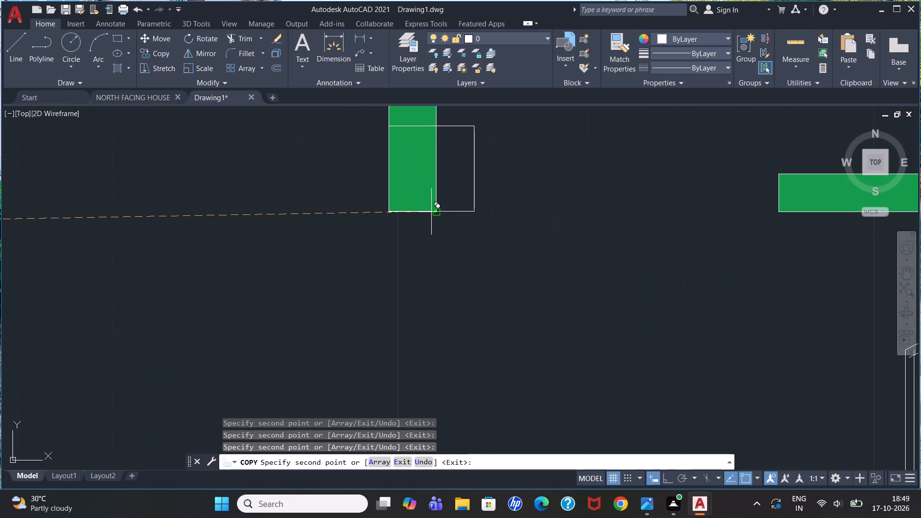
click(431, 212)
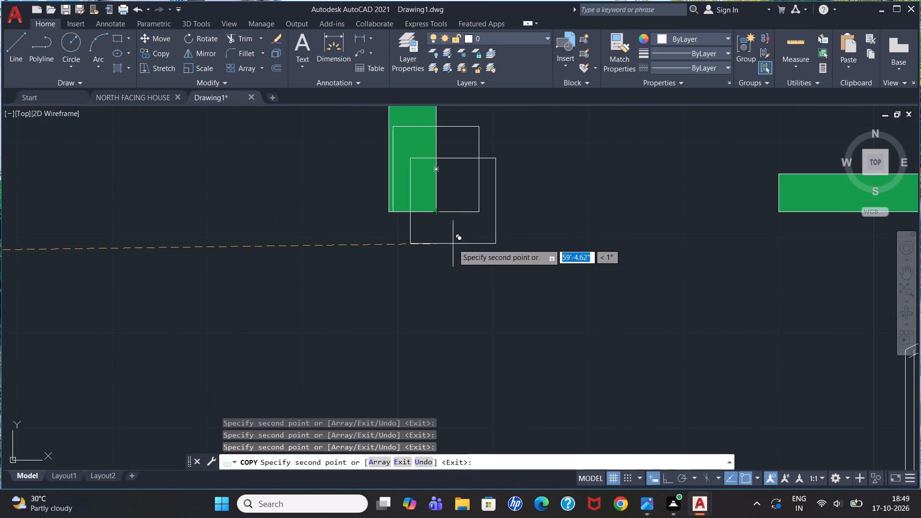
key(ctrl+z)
Place a column copy at the lower end of the vertical wall above the dining area, flush with its left and bottom edges.
scroll(493, 287, down, 2)
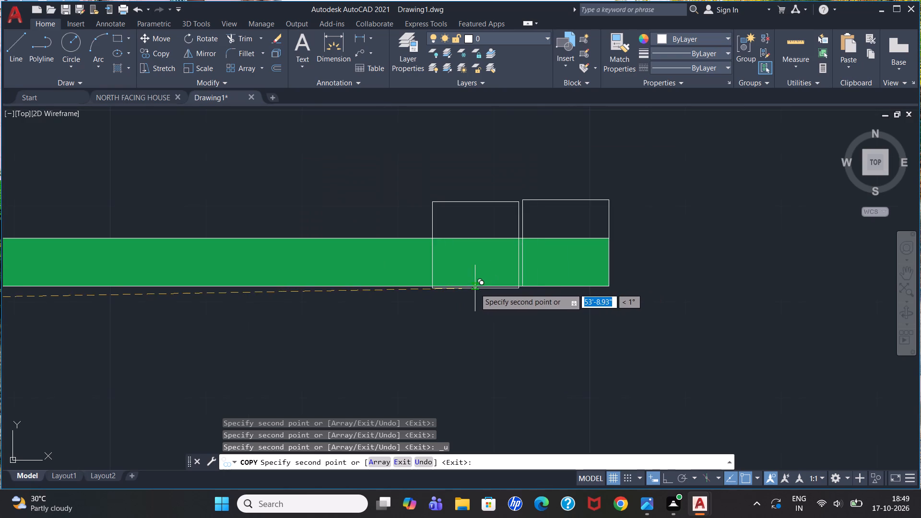
scroll(474, 288, down, 3)
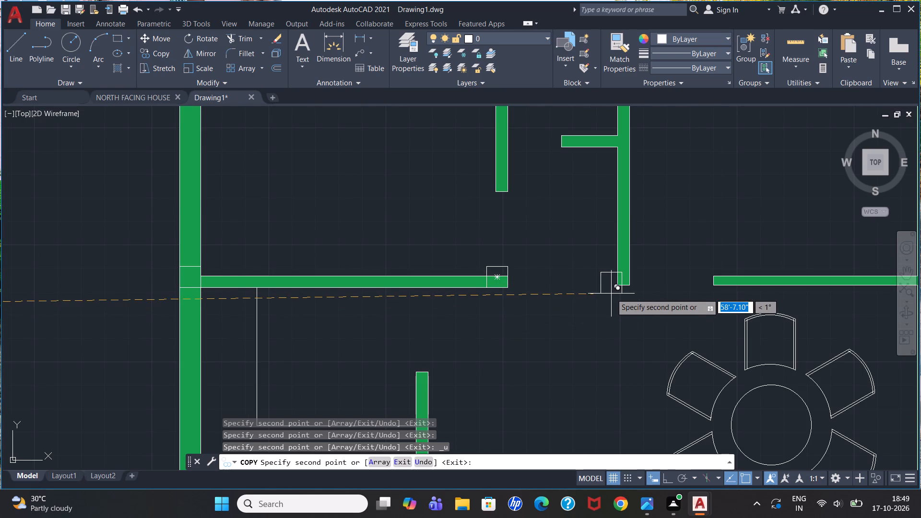
scroll(640, 295, up, 3)
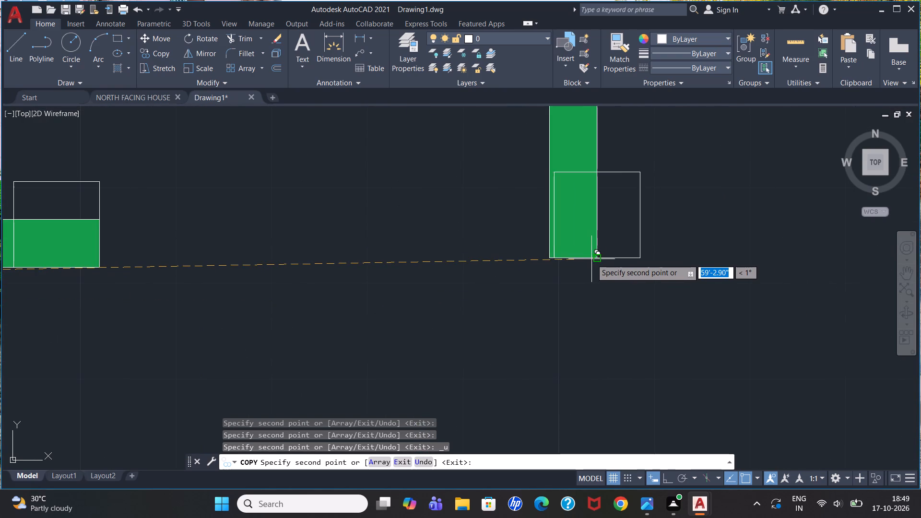
scroll(592, 258, up, 2)
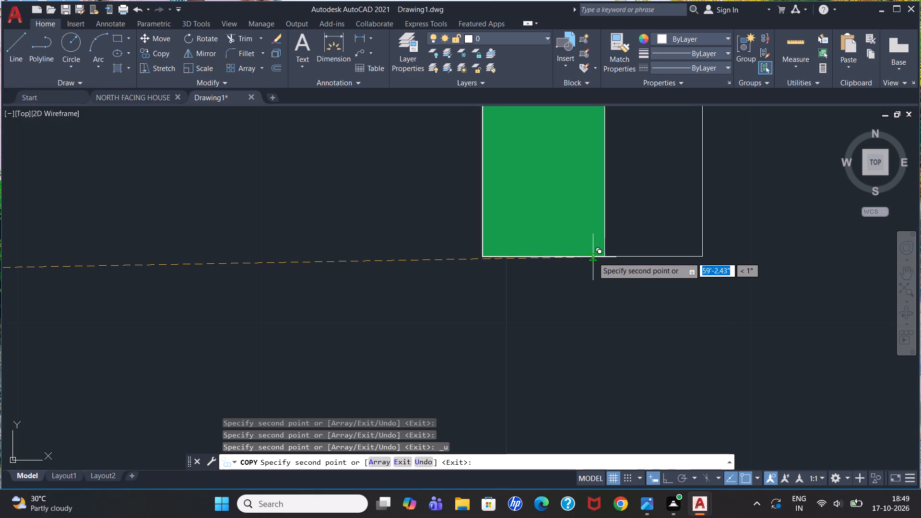
click(592, 257)
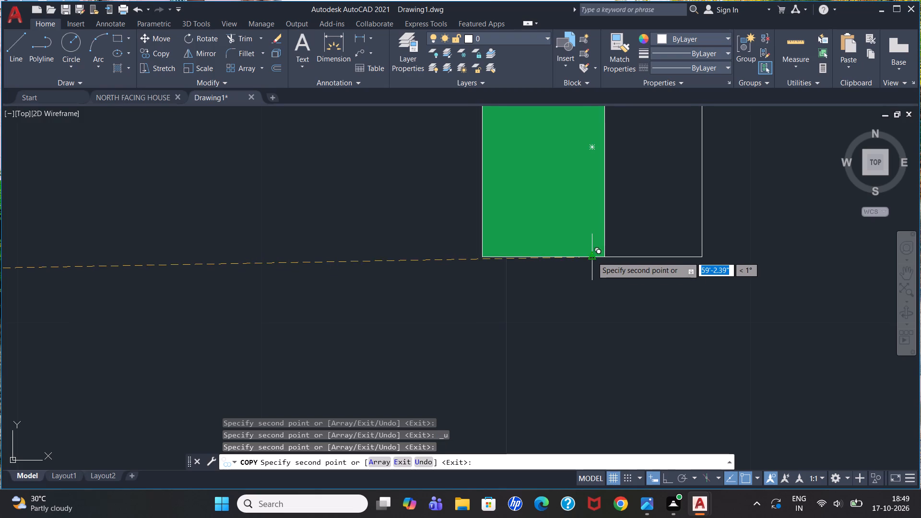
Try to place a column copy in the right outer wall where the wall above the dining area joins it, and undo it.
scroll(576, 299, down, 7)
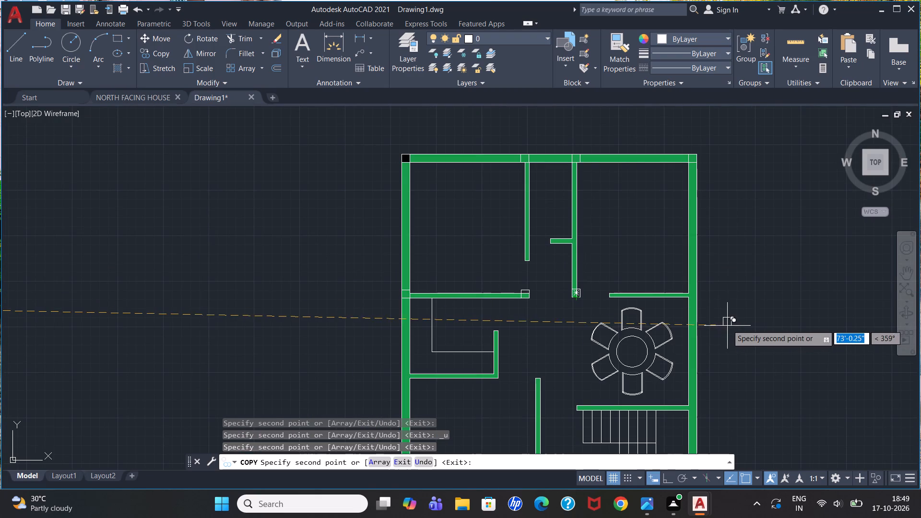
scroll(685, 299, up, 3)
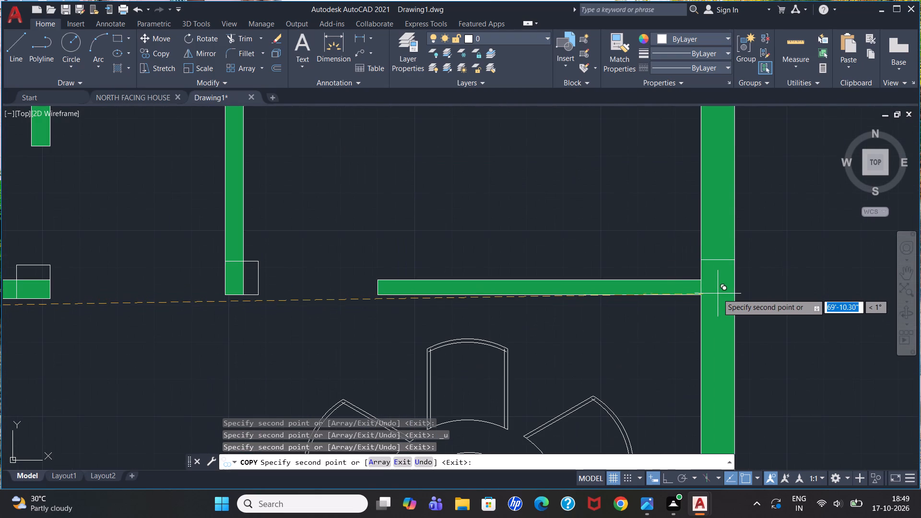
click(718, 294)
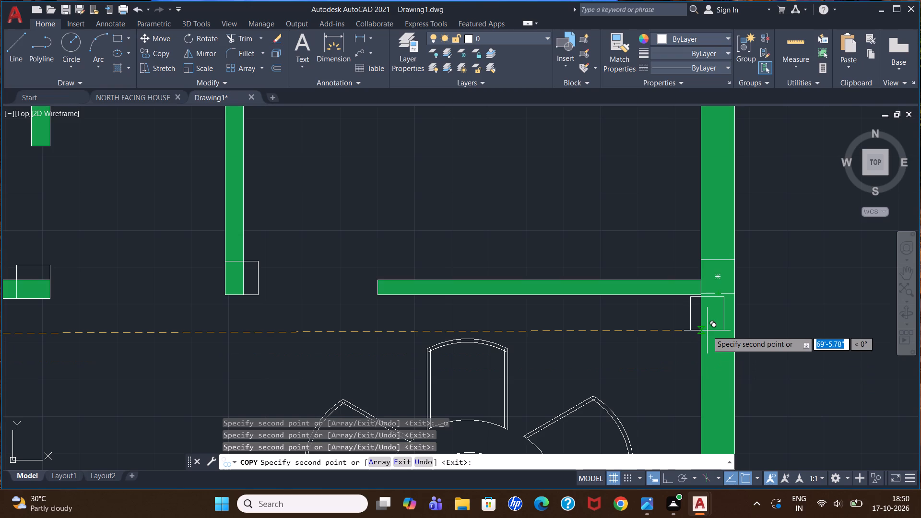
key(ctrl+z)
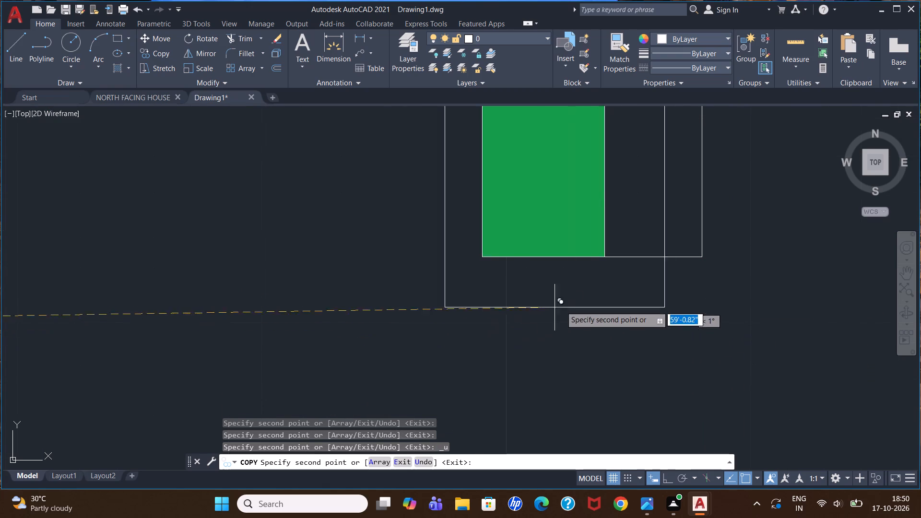
Place a column copy in the right outer wall at the dining area's upper wall, flush with that wall's lower edge.
scroll(573, 304, down, 4)
scroll(602, 360, down, 3)
scroll(717, 365, up, 3)
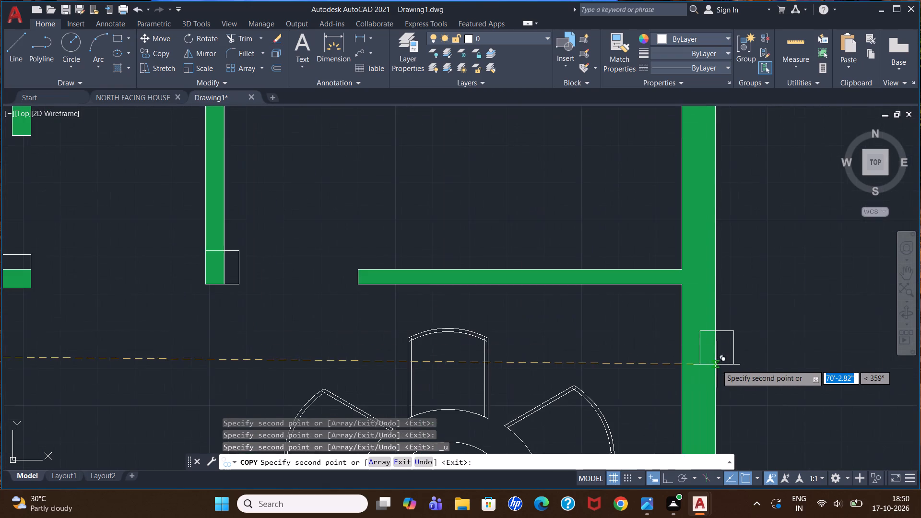
scroll(711, 317, up, 3)
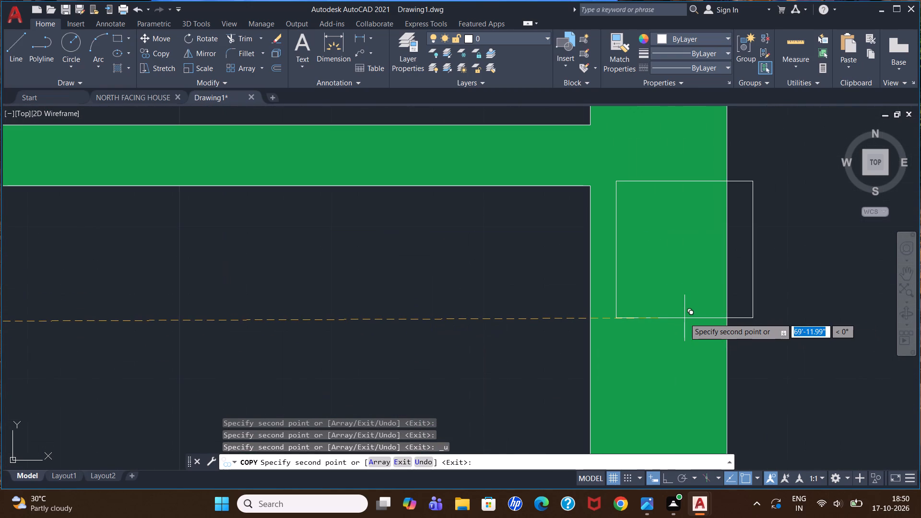
scroll(659, 274, down, 3)
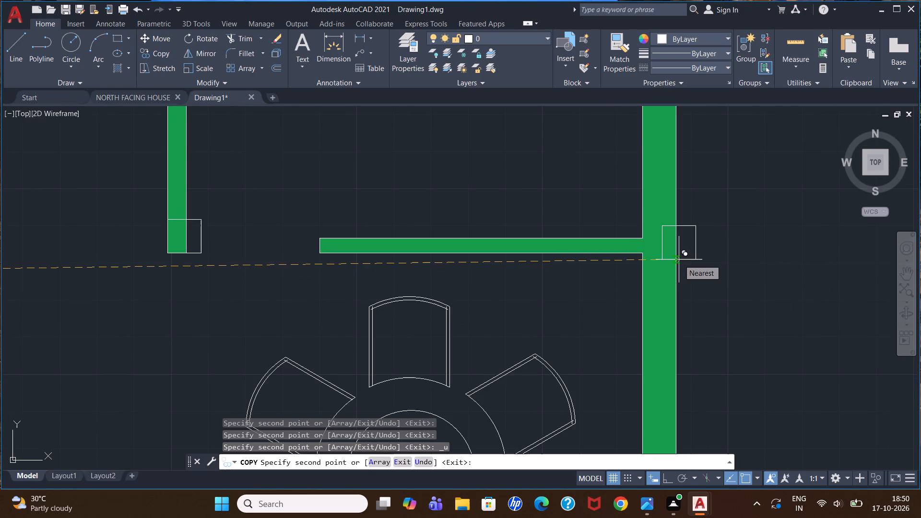
scroll(663, 253, up, 2)
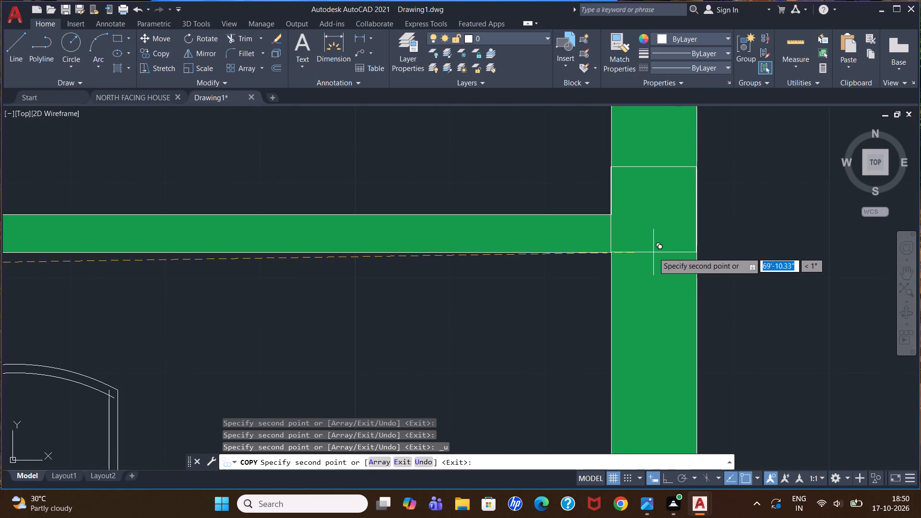
click(653, 252)
Place a column copy in the left outer wall where the bottom wall of the small middle-left room joins it.
scroll(589, 282, down, 4)
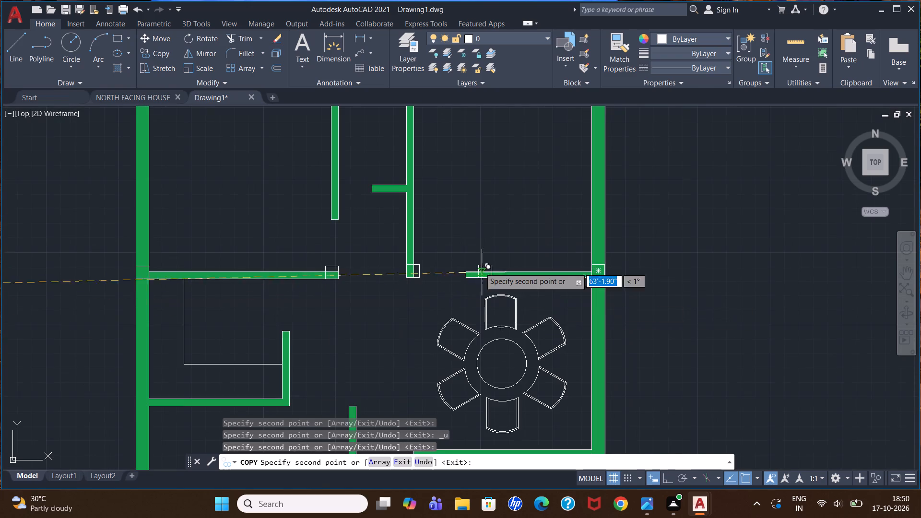
scroll(487, 246, down, 4)
scroll(460, 301, up, 3)
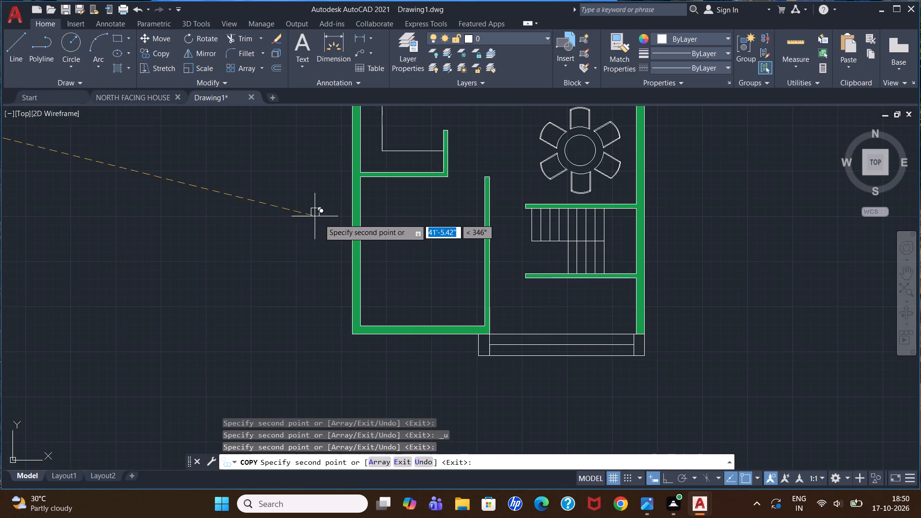
scroll(315, 211, up, 1)
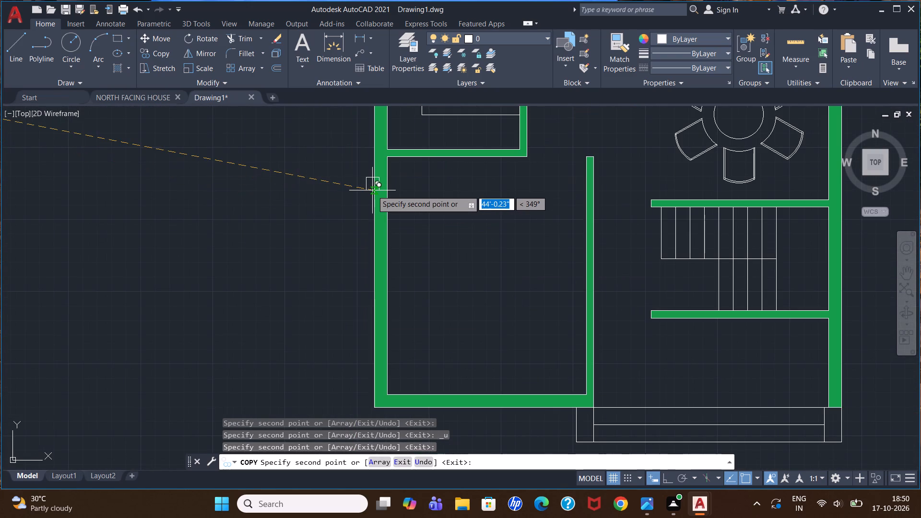
scroll(377, 172, up, 2)
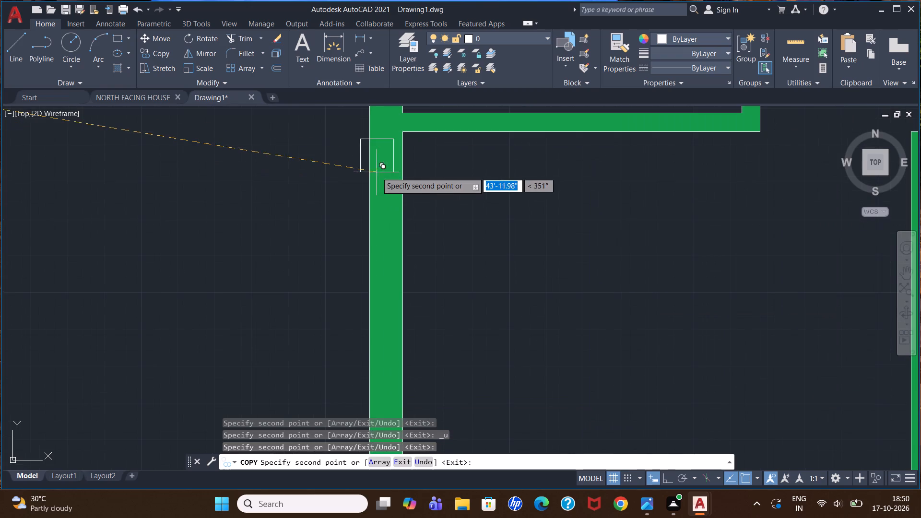
click(386, 146)
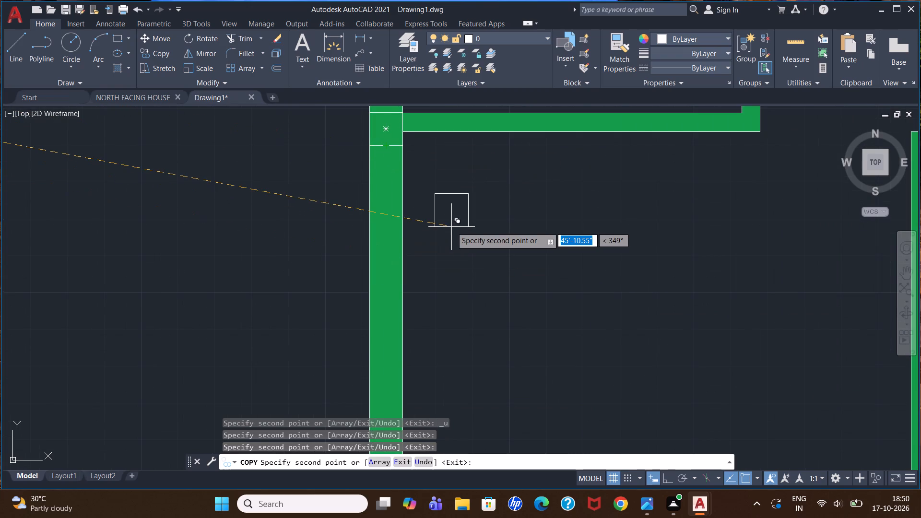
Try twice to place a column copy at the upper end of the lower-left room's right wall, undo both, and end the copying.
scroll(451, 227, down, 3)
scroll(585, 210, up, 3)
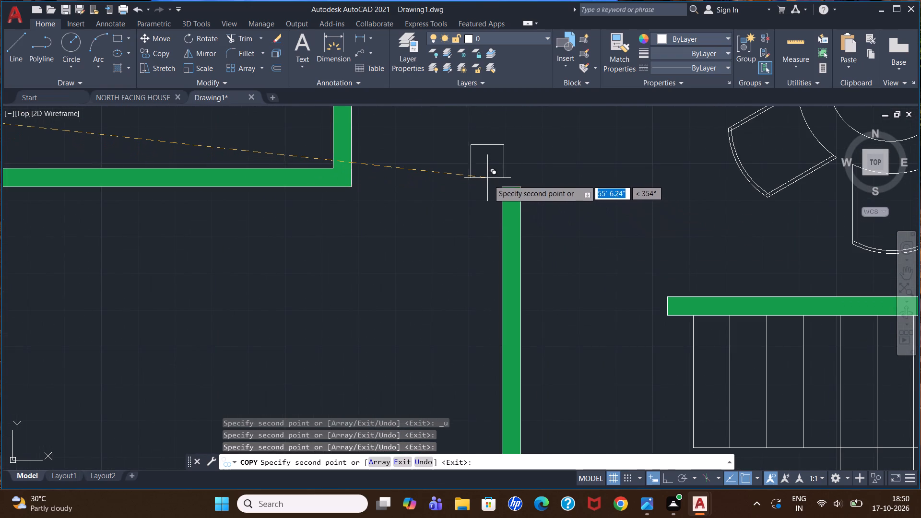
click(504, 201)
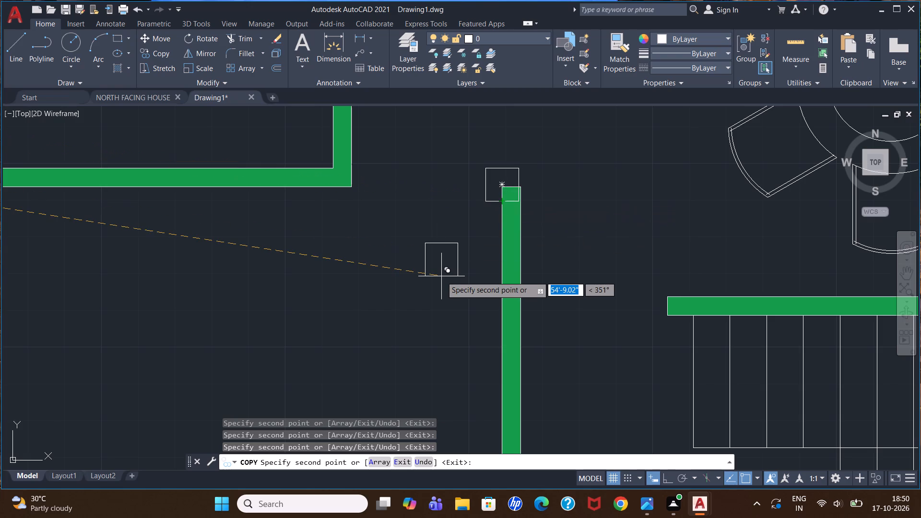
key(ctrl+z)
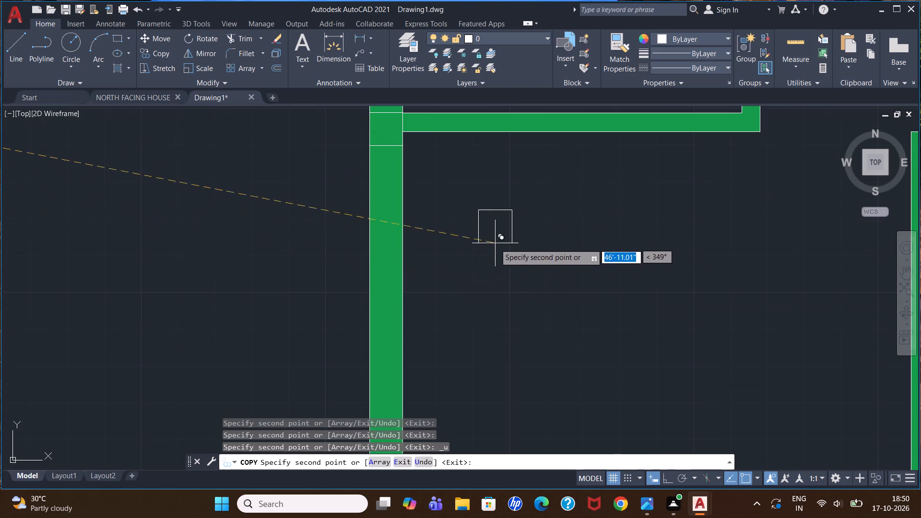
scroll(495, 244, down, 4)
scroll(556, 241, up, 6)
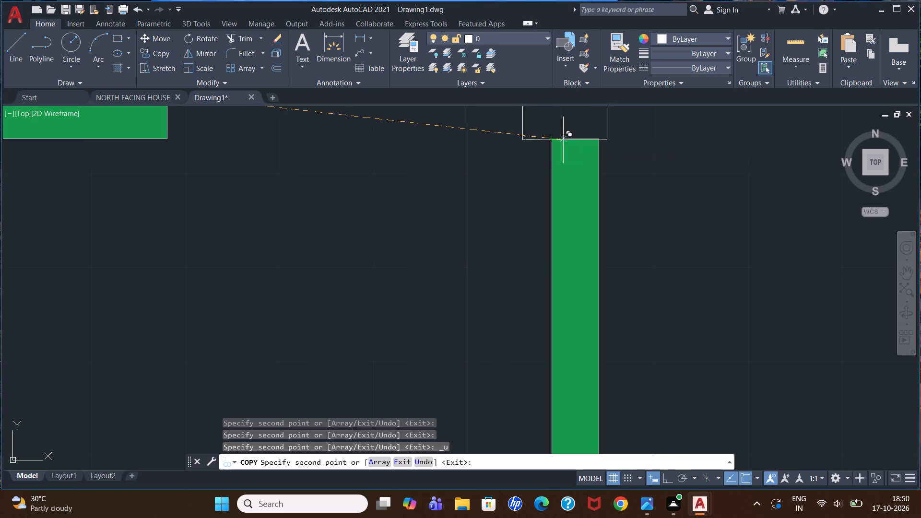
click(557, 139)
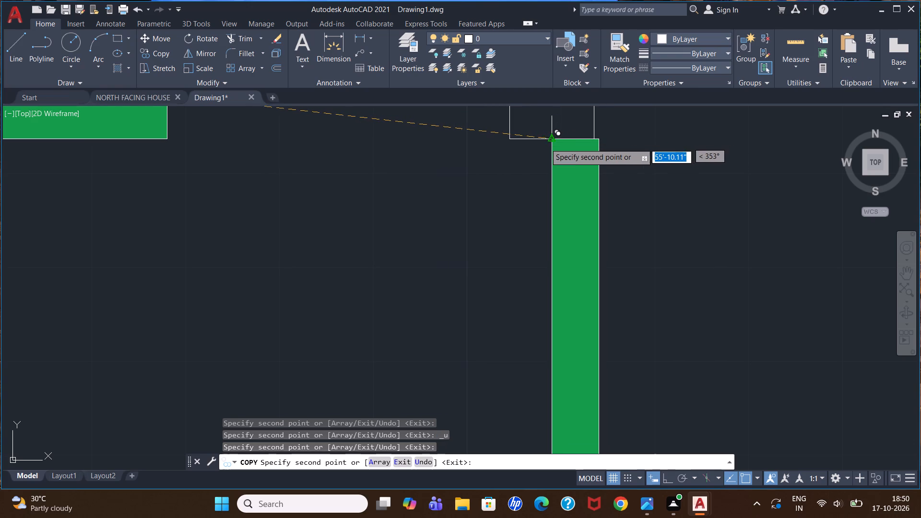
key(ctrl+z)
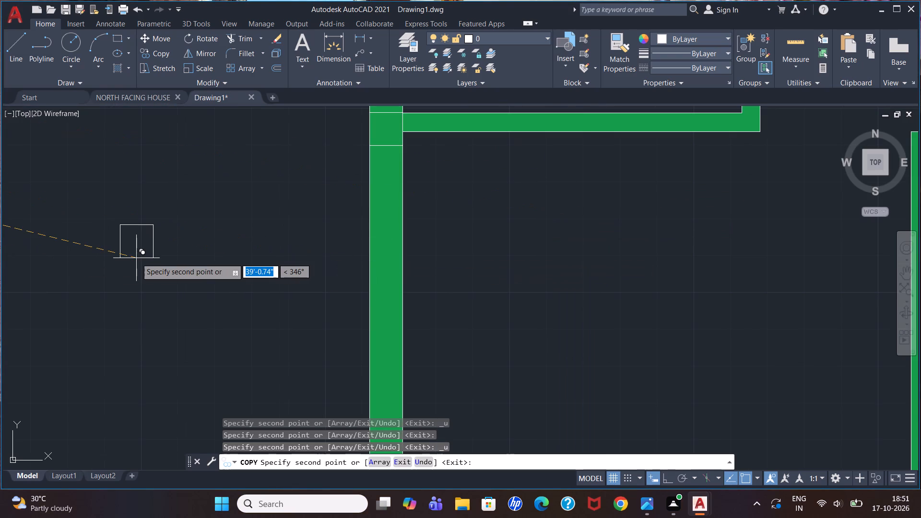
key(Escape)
Copy the column square by its lower-right corner onto the upper end of the lower-left room's right wall, aligning the right edges.
scroll(159, 229, down, 7)
scroll(108, 201, up, 2)
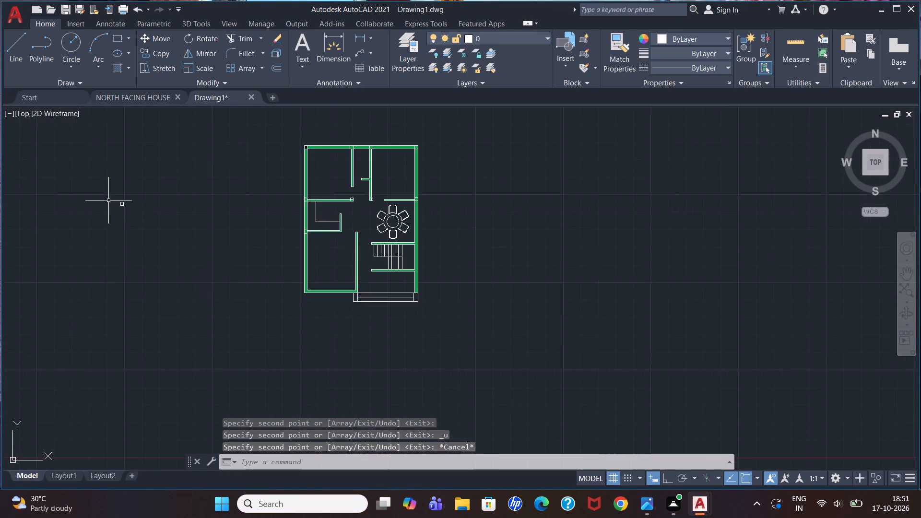
scroll(108, 200, up, 1)
click(101, 190)
click(147, 225)
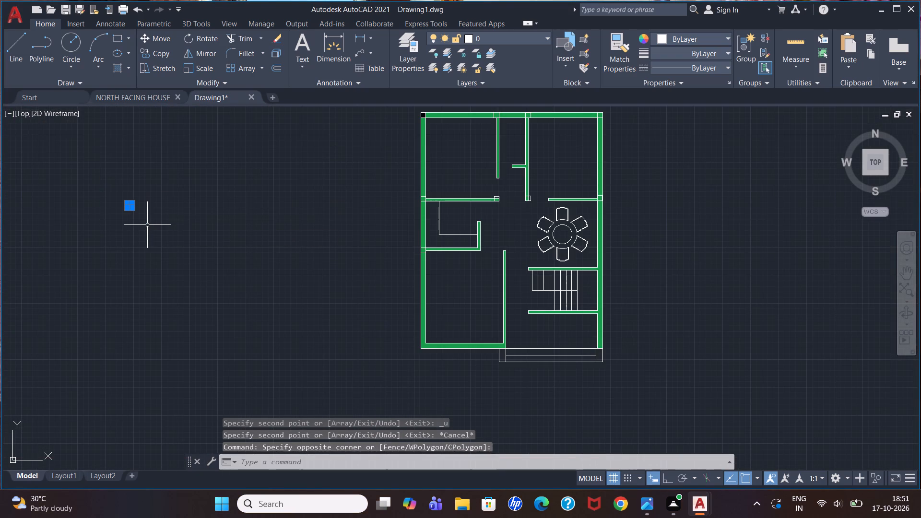
text(CO)
key(Return)
scroll(139, 198, up, 4)
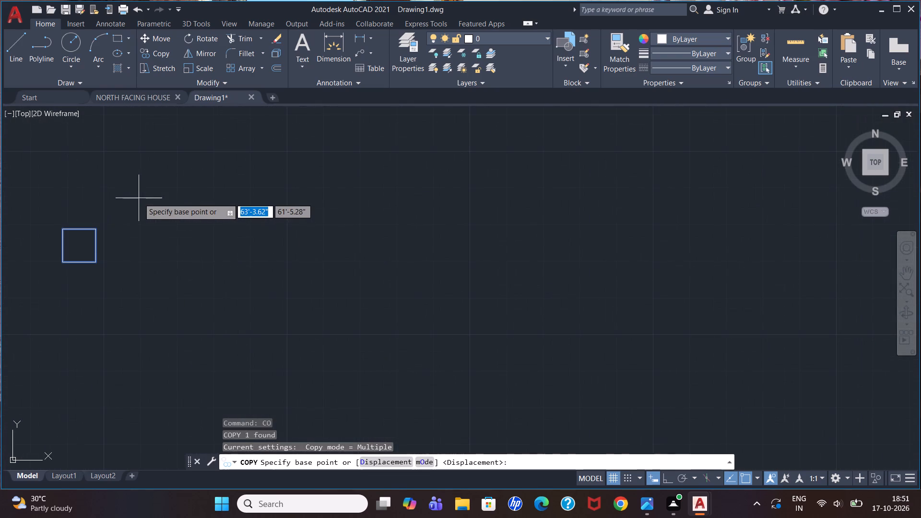
click(94, 267)
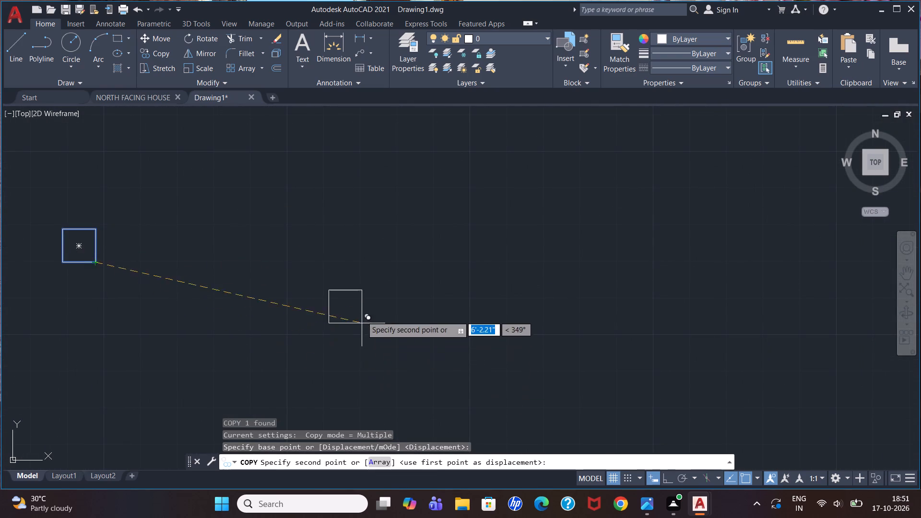
scroll(362, 311, down, 5)
scroll(650, 359, up, 4)
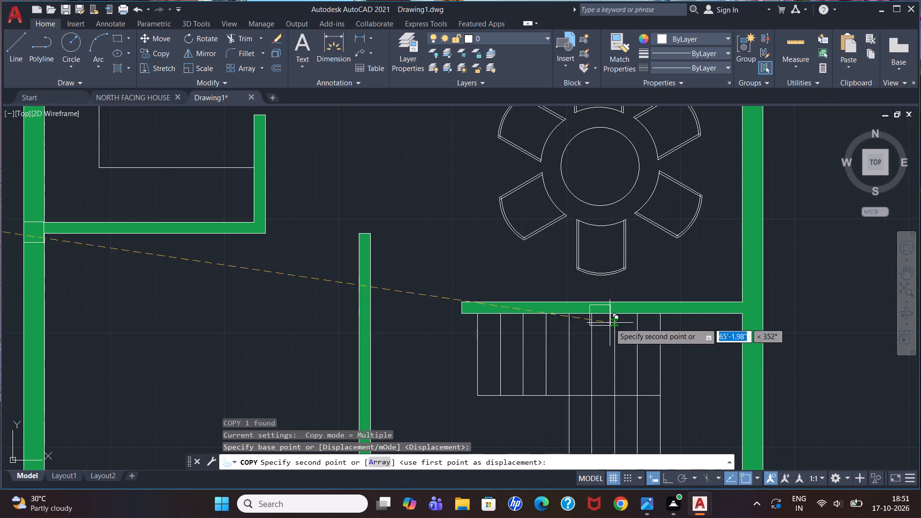
scroll(344, 238, up, 2)
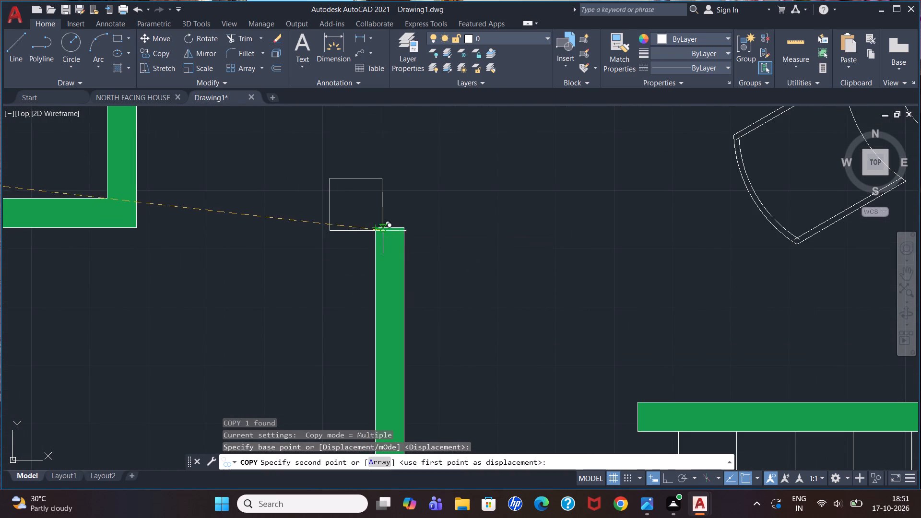
click(403, 229)
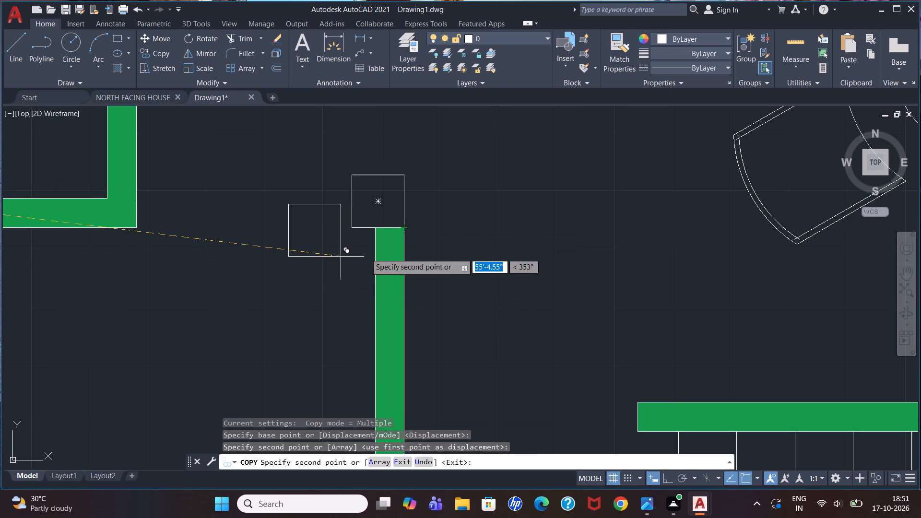
Place a column copy in the right outer wall at the staircase's upper wall, flush with that wall's lower edge.
scroll(367, 253, down, 4)
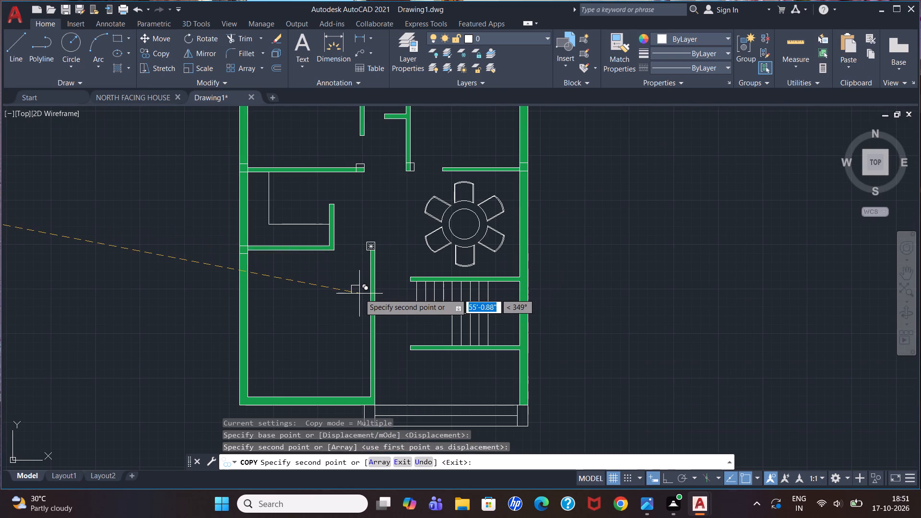
scroll(504, 258, up, 3)
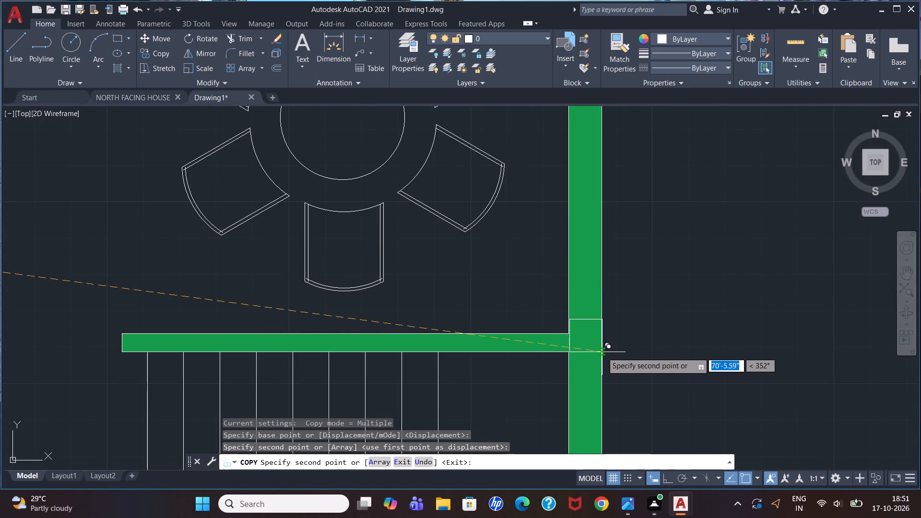
click(601, 353)
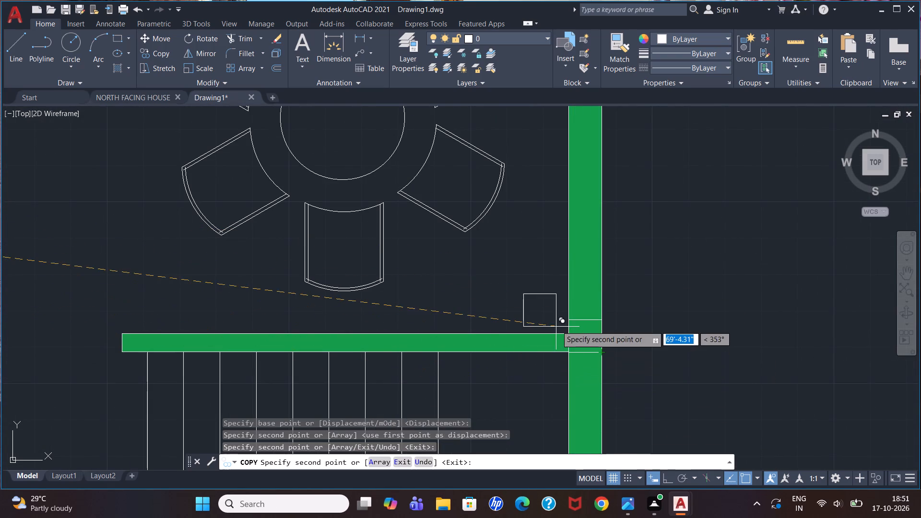
scroll(611, 283, down, 3)
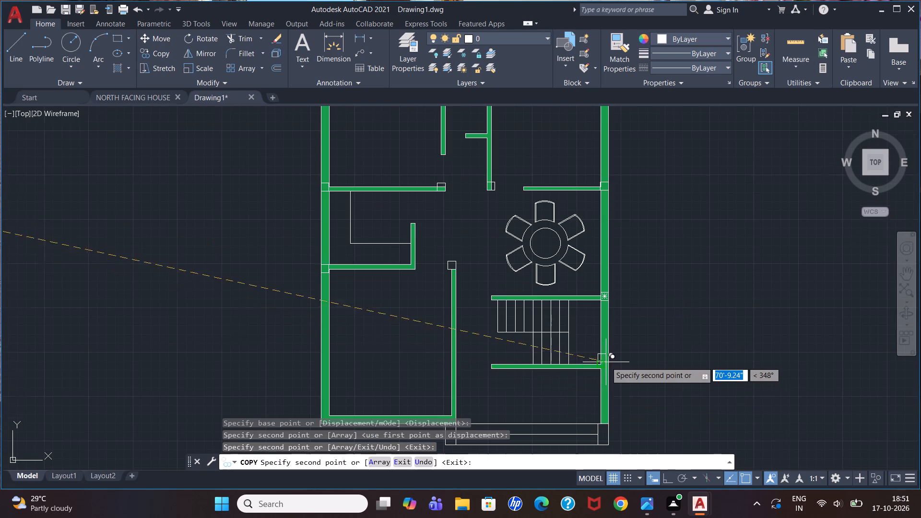
Place a column copy in the right outer wall at the staircase's lower wall, flush with that wall's lower edge.
scroll(606, 362, up, 4)
scroll(609, 368, down, 2)
scroll(628, 381, up, 3)
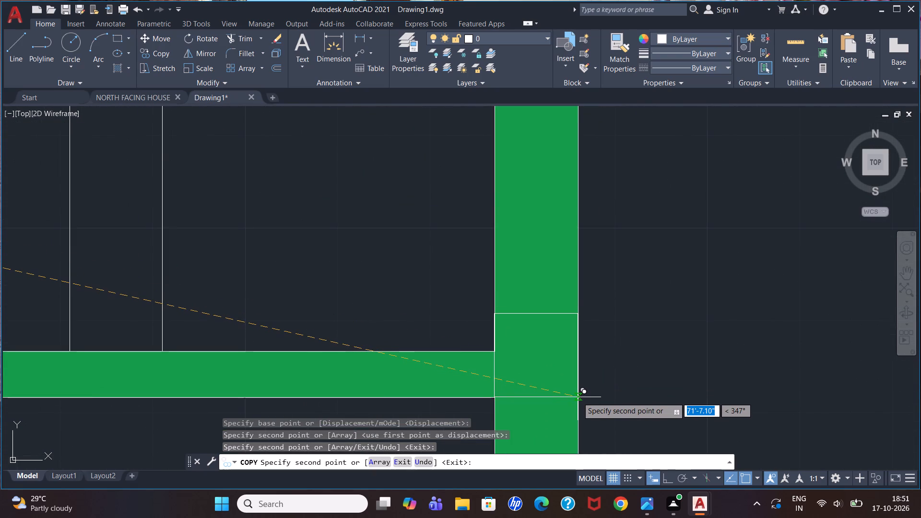
click(578, 397)
Place a column copy at the lower-right outer corner of the lower-left room.
scroll(553, 313, down, 2)
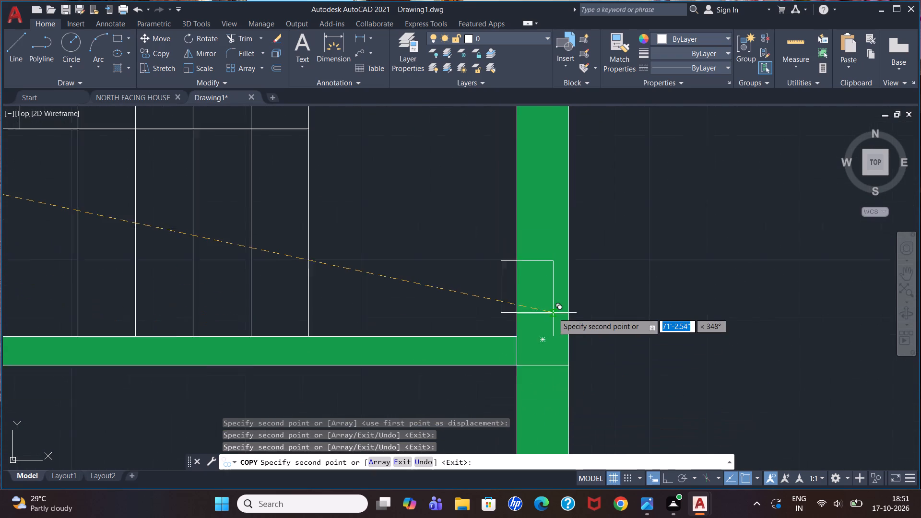
scroll(553, 313, down, 4)
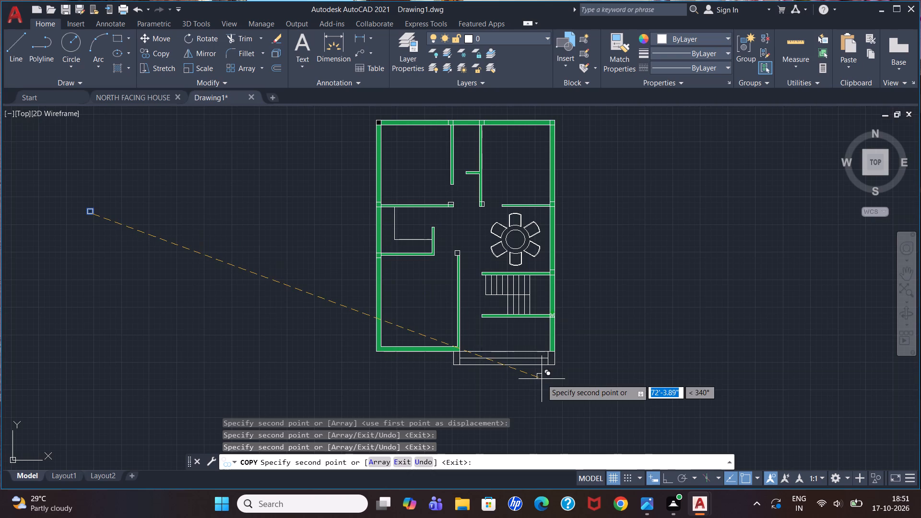
scroll(465, 350, up, 4)
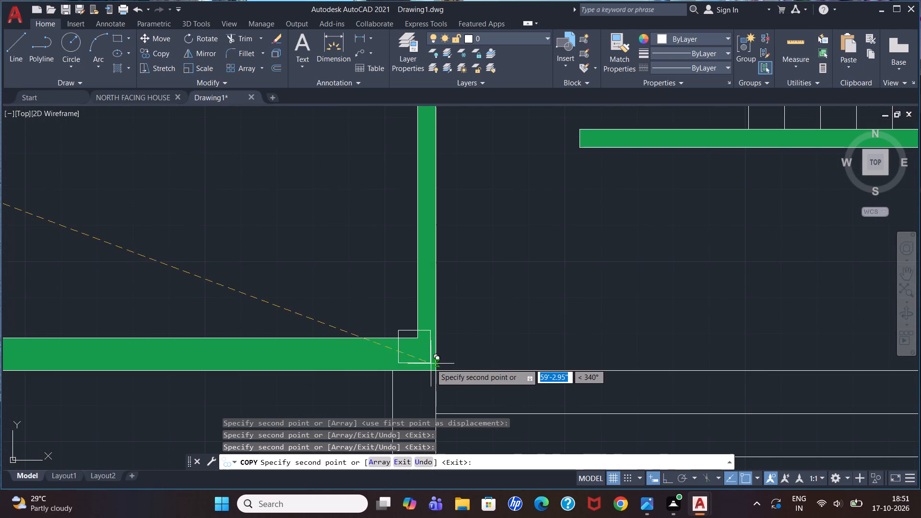
click(435, 374)
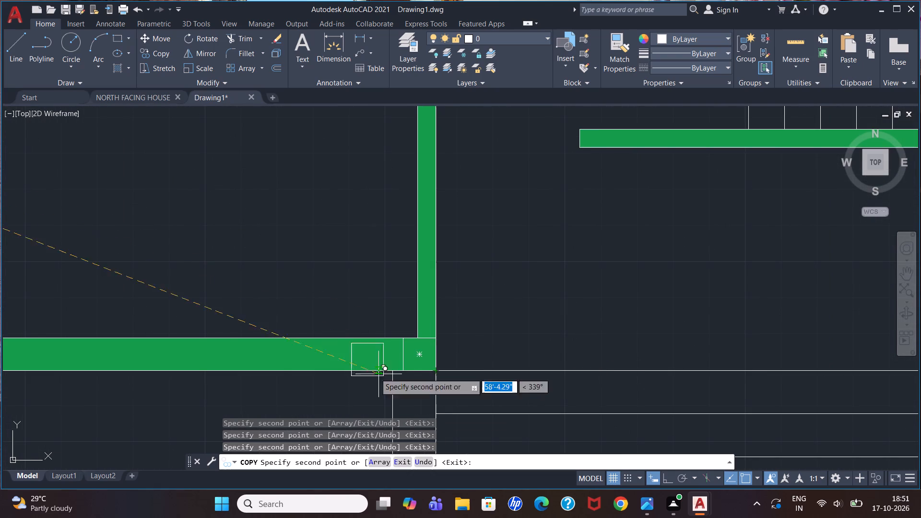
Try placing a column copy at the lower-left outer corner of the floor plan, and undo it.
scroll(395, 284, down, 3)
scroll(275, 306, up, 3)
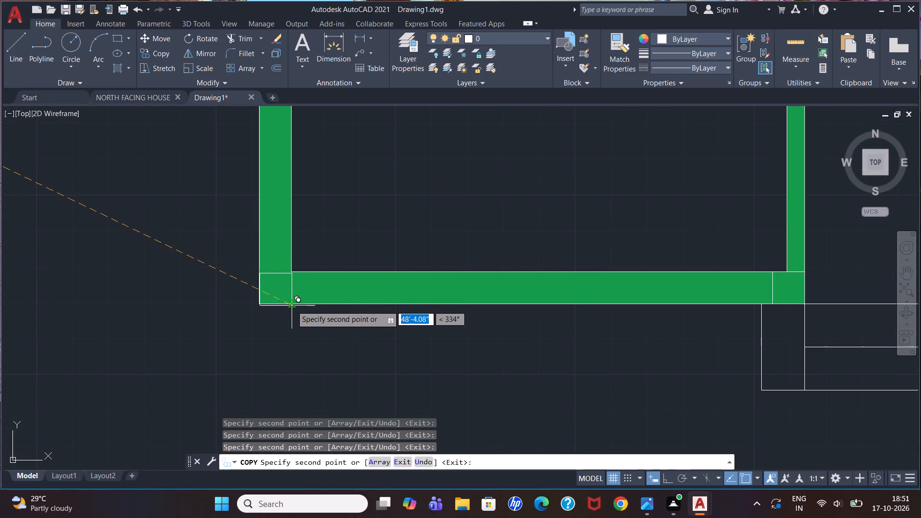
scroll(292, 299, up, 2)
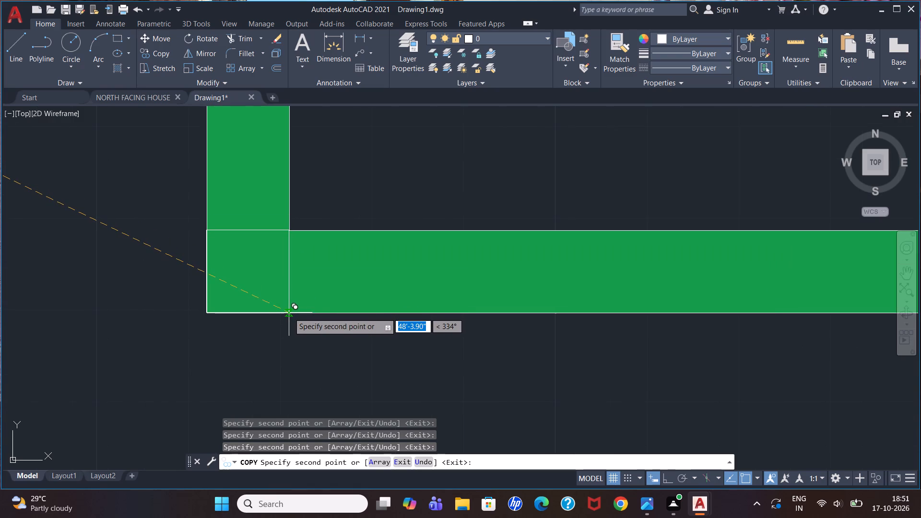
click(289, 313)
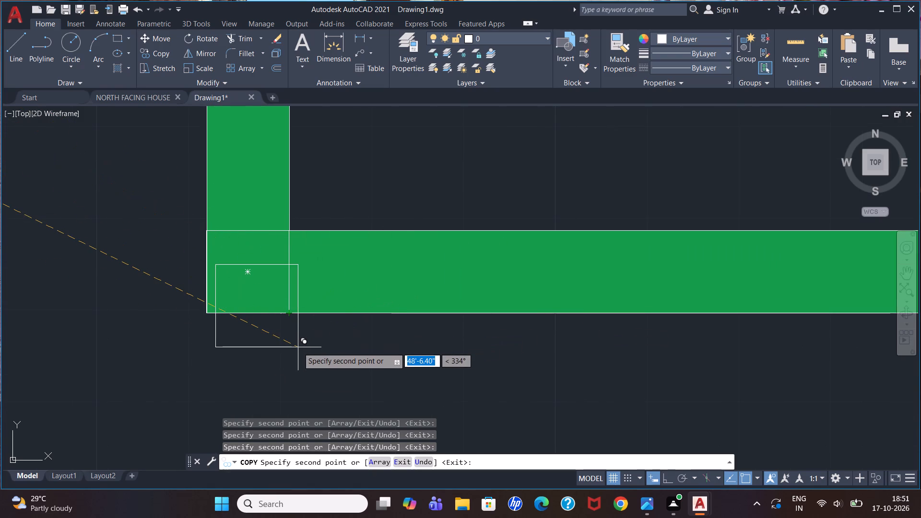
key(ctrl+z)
Place a column copy at the lower end of the right outer wall beside the entrance steps and end the copying.
scroll(460, 357, down, 4)
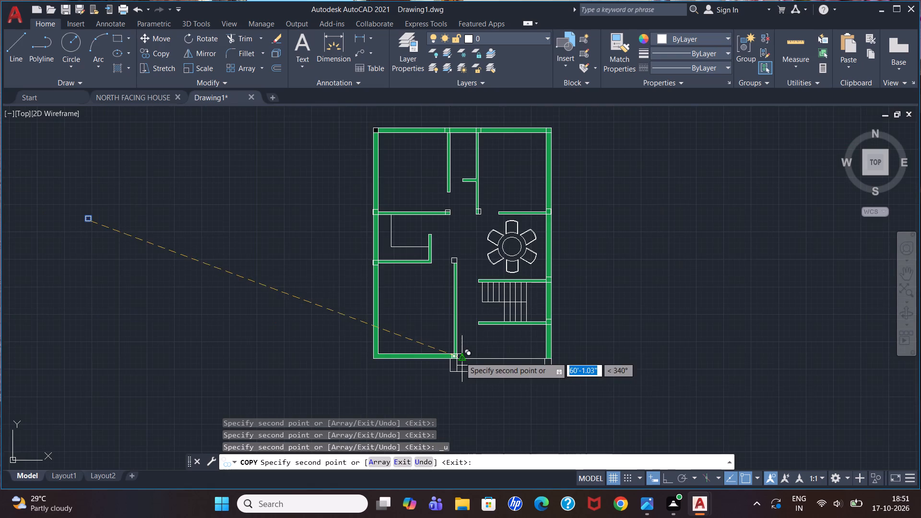
scroll(561, 370, up, 4)
scroll(386, 304, down, 3)
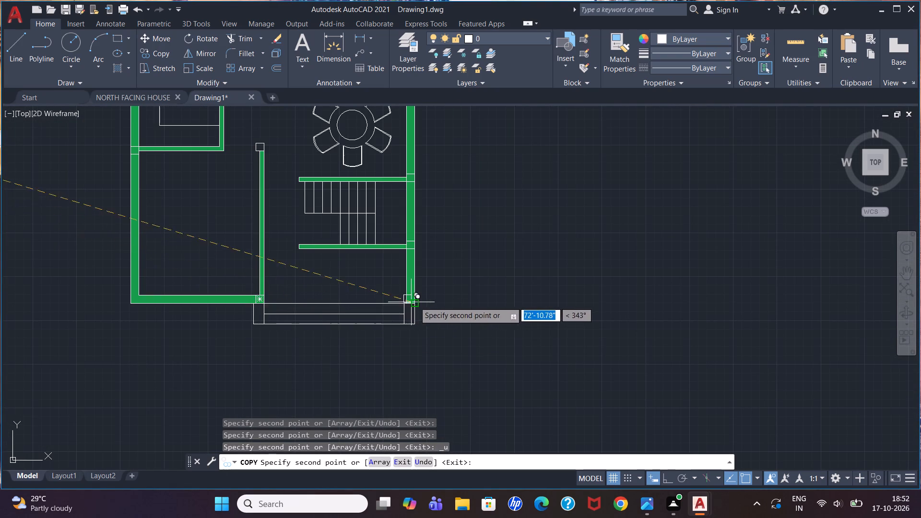
scroll(421, 301, up, 3)
click(388, 315)
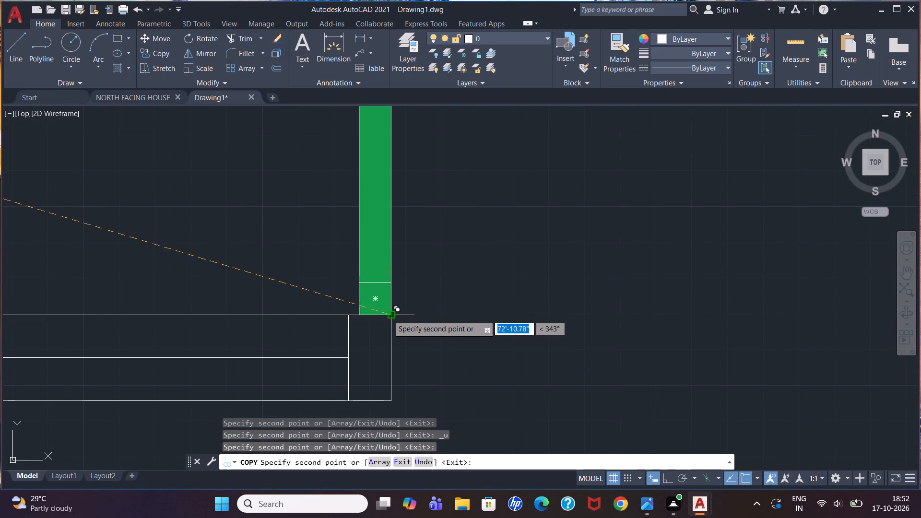
scroll(388, 315, down, 3)
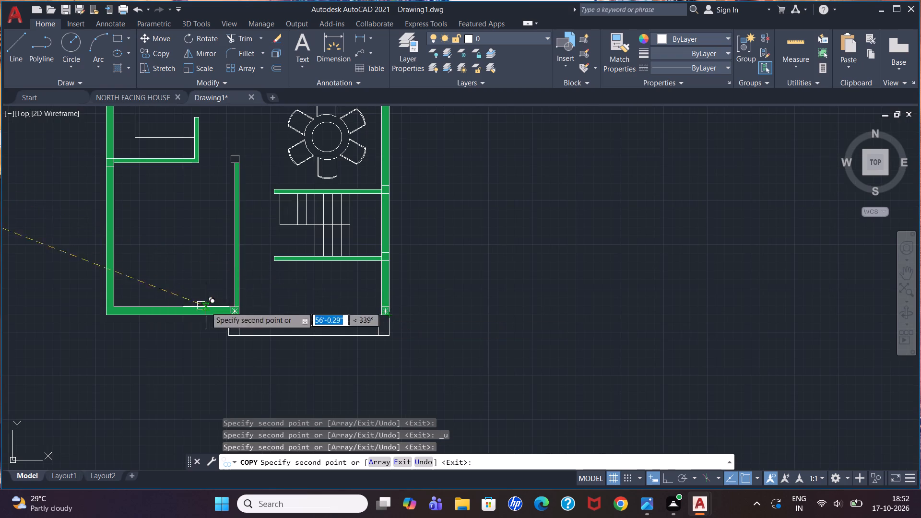
key(Escape)
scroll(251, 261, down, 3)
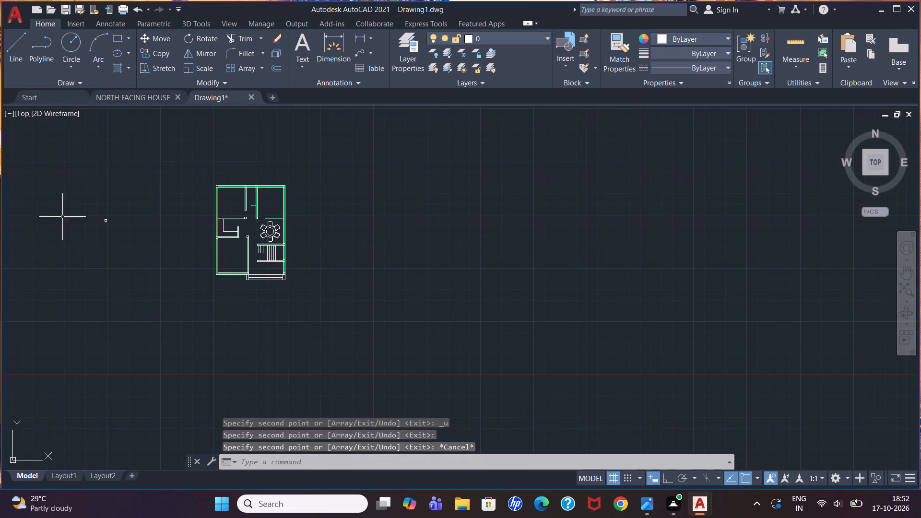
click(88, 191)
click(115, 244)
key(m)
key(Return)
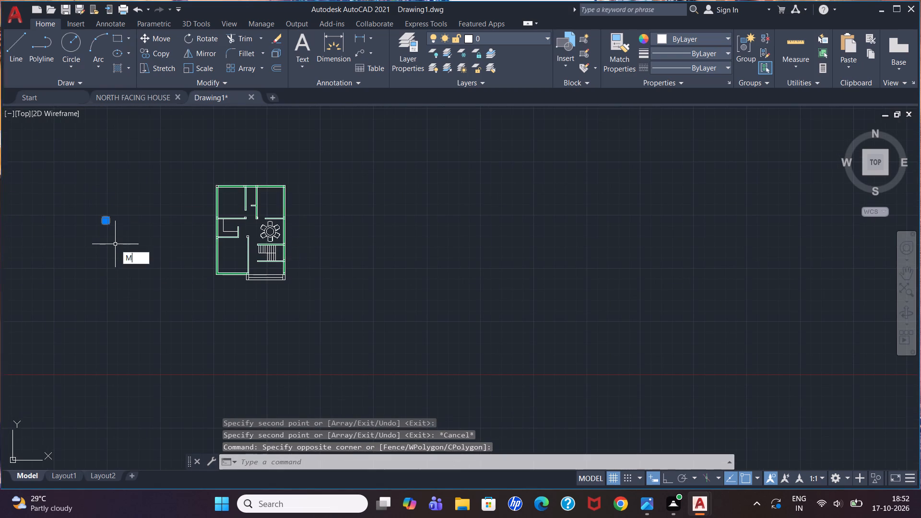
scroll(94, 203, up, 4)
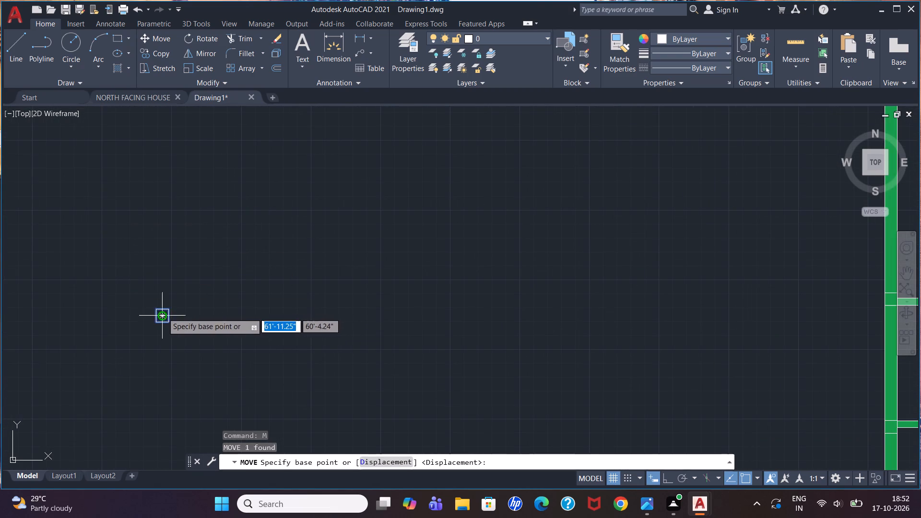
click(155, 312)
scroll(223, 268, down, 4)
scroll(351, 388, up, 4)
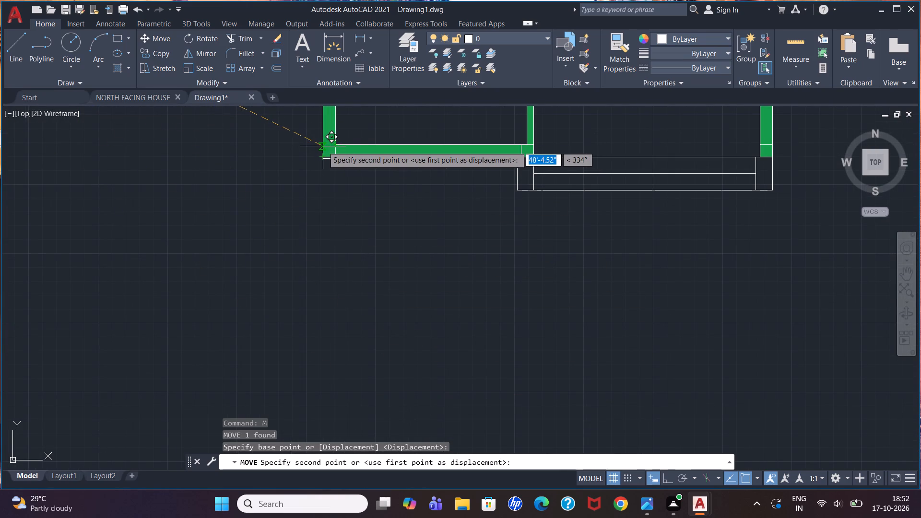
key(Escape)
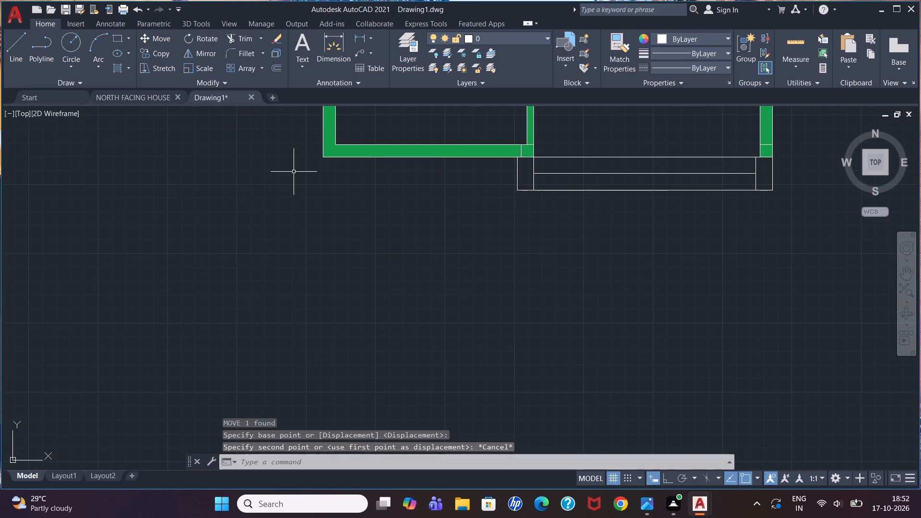
Move the original column square by its lower-left corner onto the lower-left outer corner of the floor plan.
scroll(288, 180, down, 4)
click(176, 133)
click(185, 169)
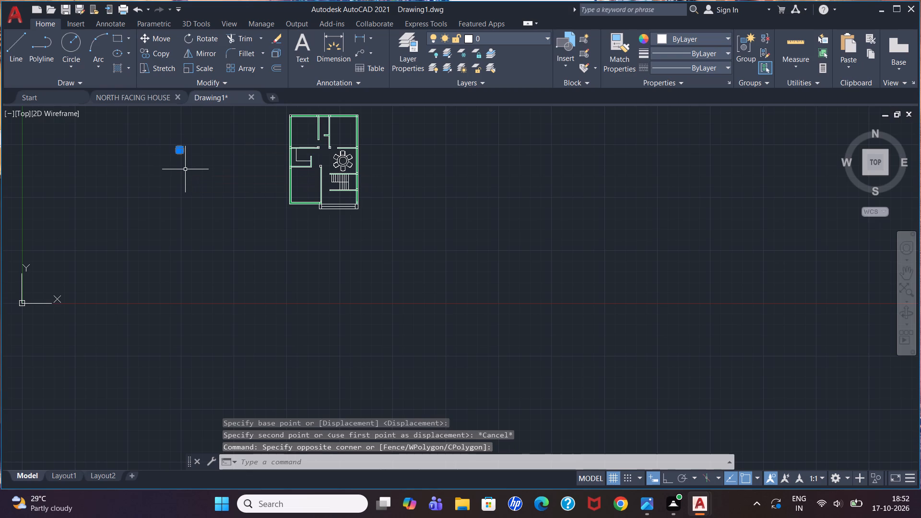
key(m)
key(Return)
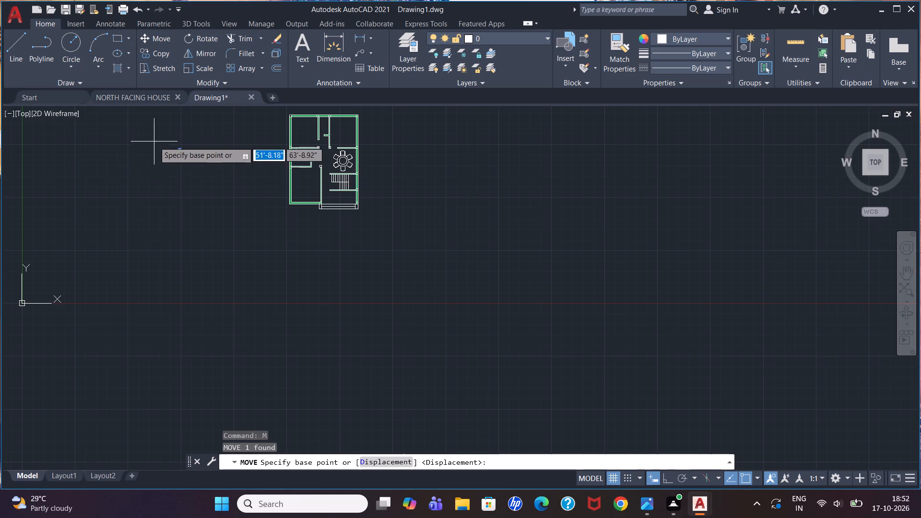
scroll(158, 139, up, 3)
scroll(262, 181, up, 2)
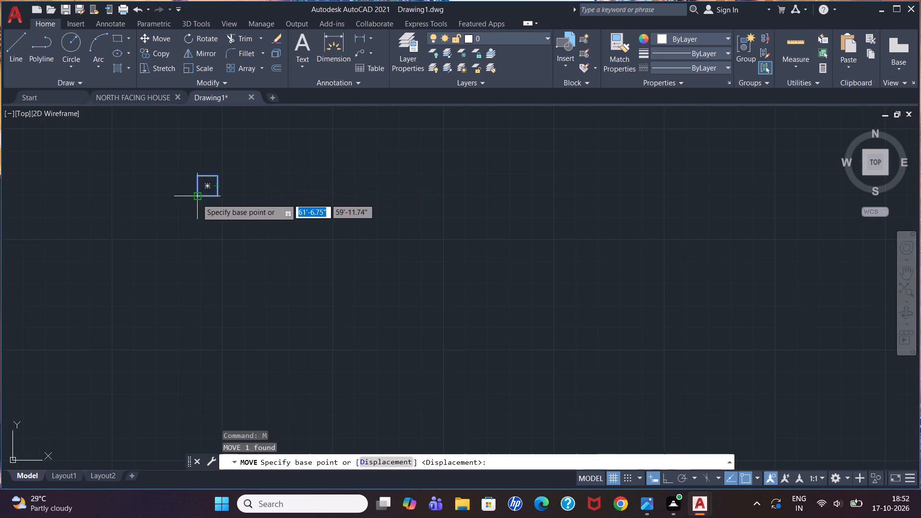
click(197, 199)
scroll(492, 323, down, 3)
scroll(673, 374, down, 3)
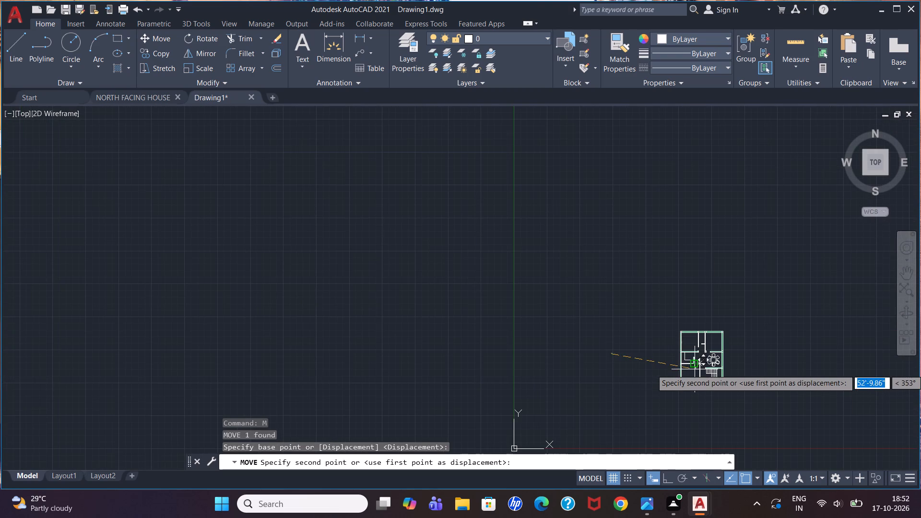
scroll(701, 371, up, 8)
scroll(688, 359, down, 9)
scroll(679, 379, up, 4)
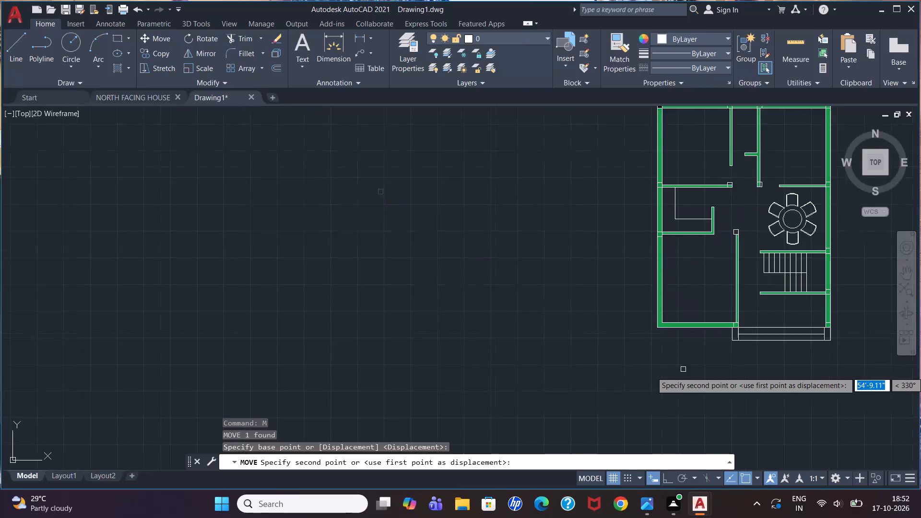
scroll(691, 309, up, 5)
scroll(539, 334, down, 2)
scroll(490, 389, up, 1)
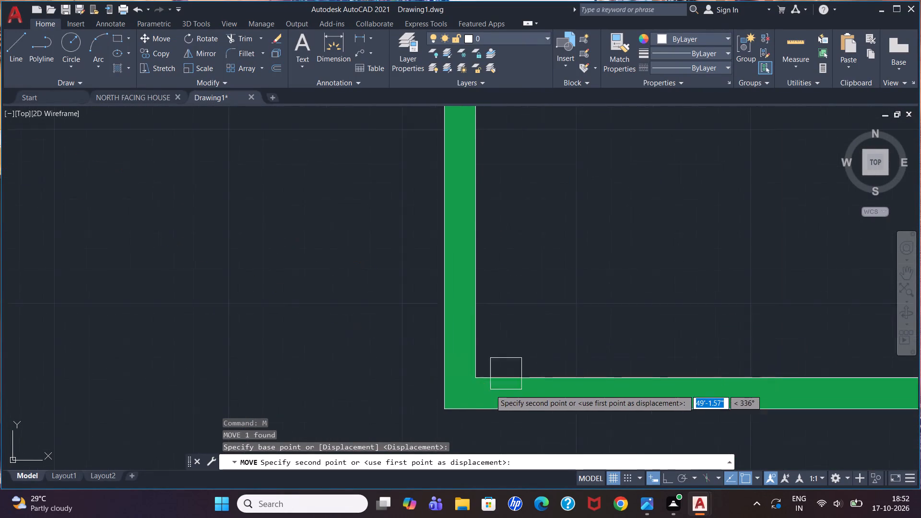
scroll(490, 389, up, 1)
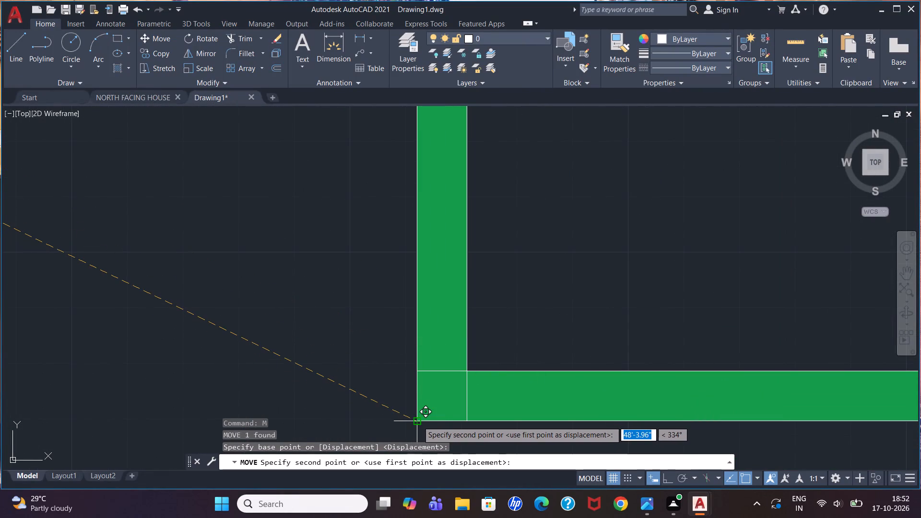
click(418, 421)
key(Escape)
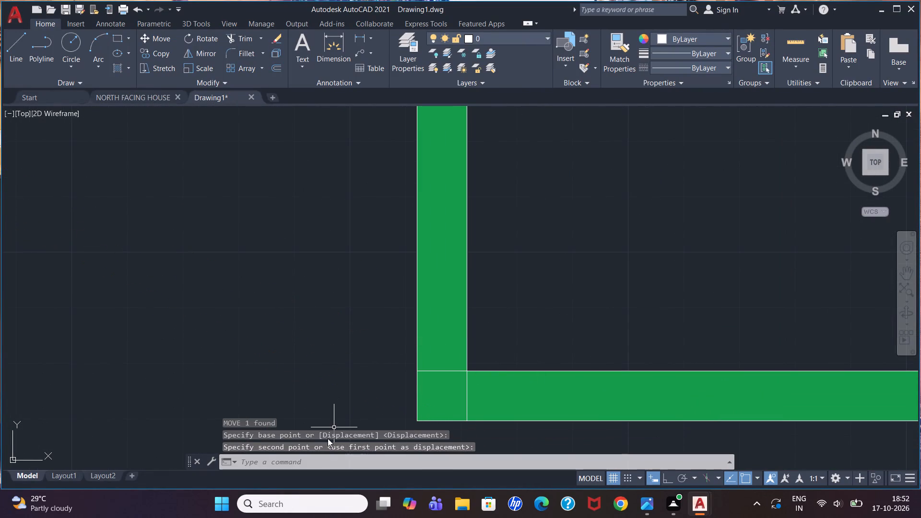
key(Escape)
key(Escape)
Hatch the three unfilled column squares along the top outer wall with the SOLID pattern in colour 0,0,0.
scroll(270, 273, down, 5)
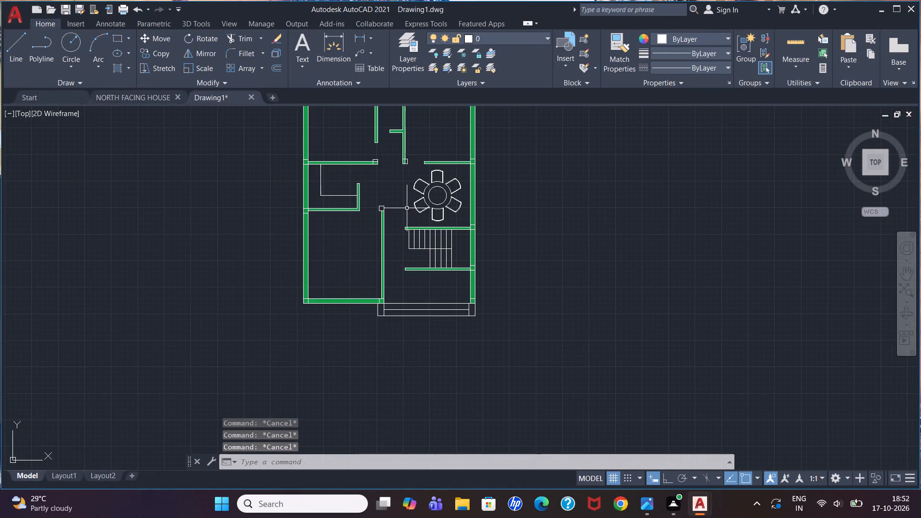
scroll(407, 207, down, 2)
scroll(415, 147, up, 4)
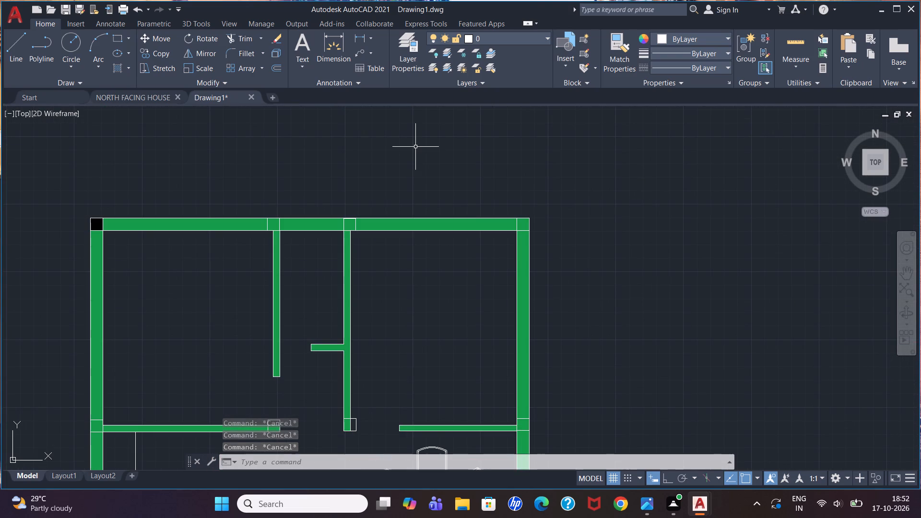
text(HAT)
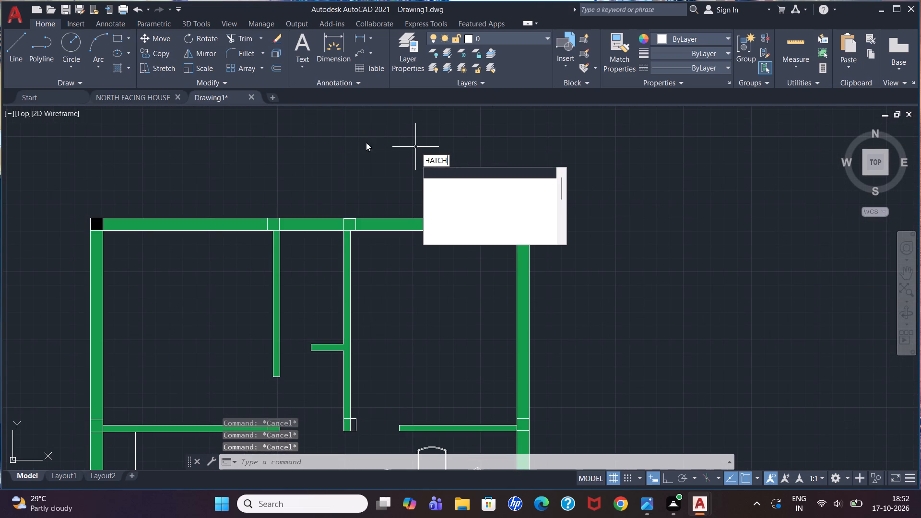
key(Return)
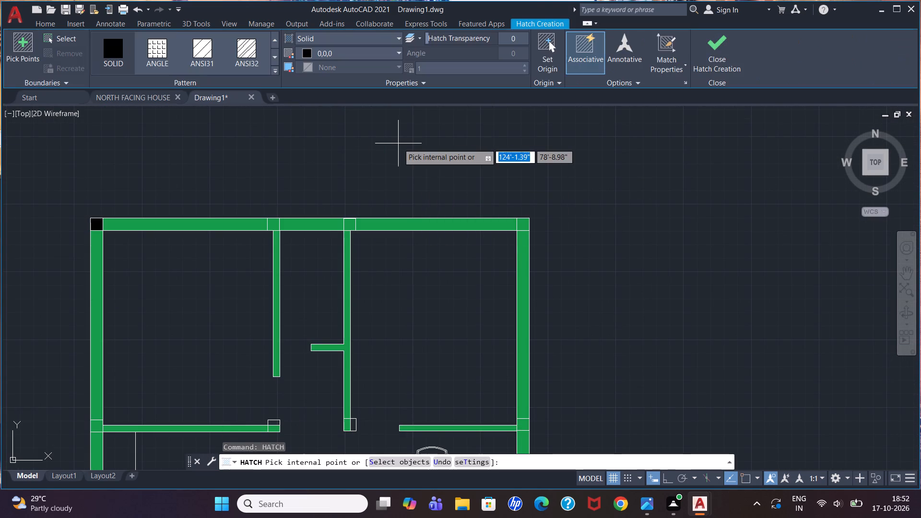
click(107, 47)
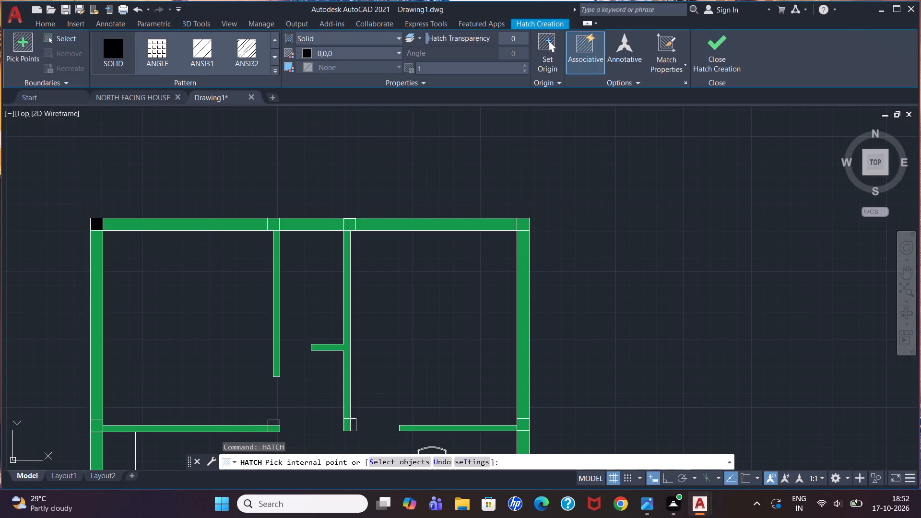
click(275, 224)
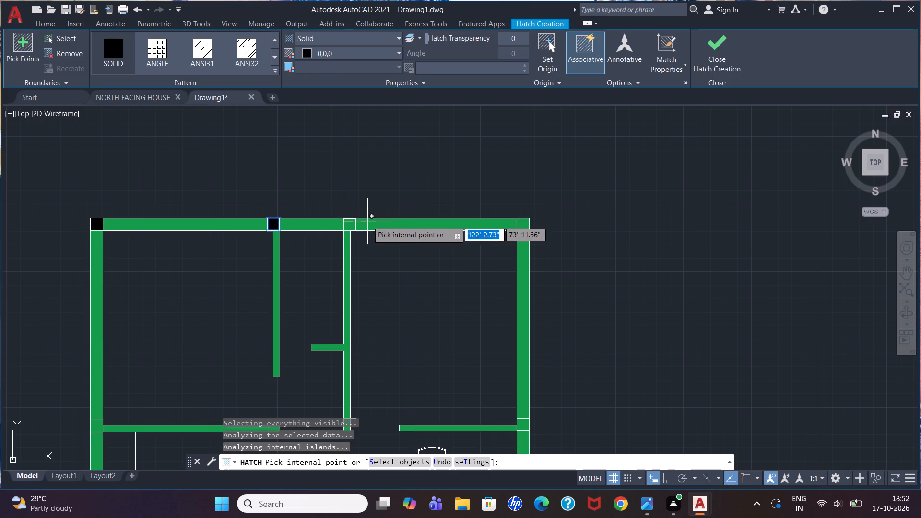
click(353, 225)
click(526, 224)
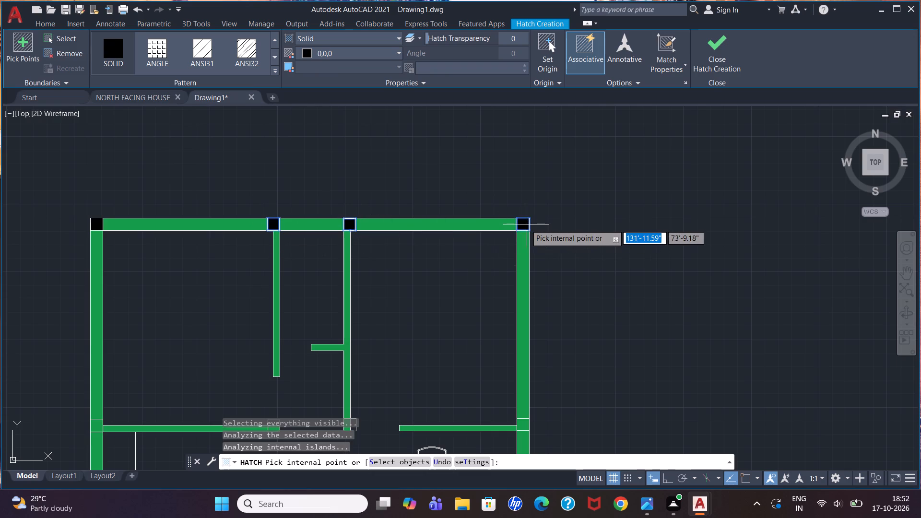
Hatch the four column squares along the cross-wall line above the dining table, covering both halves of the two divided squares, in solid black.
scroll(422, 210, down, 3)
scroll(347, 254, up, 3)
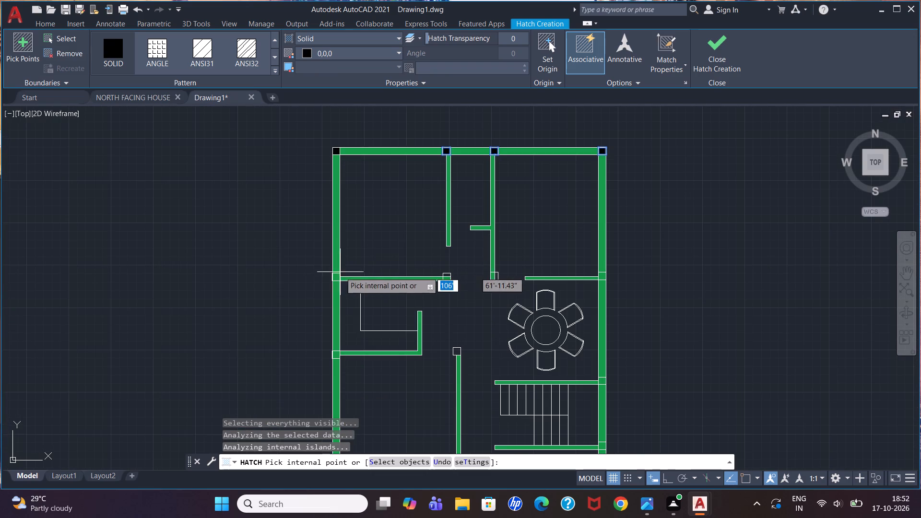
click(336, 276)
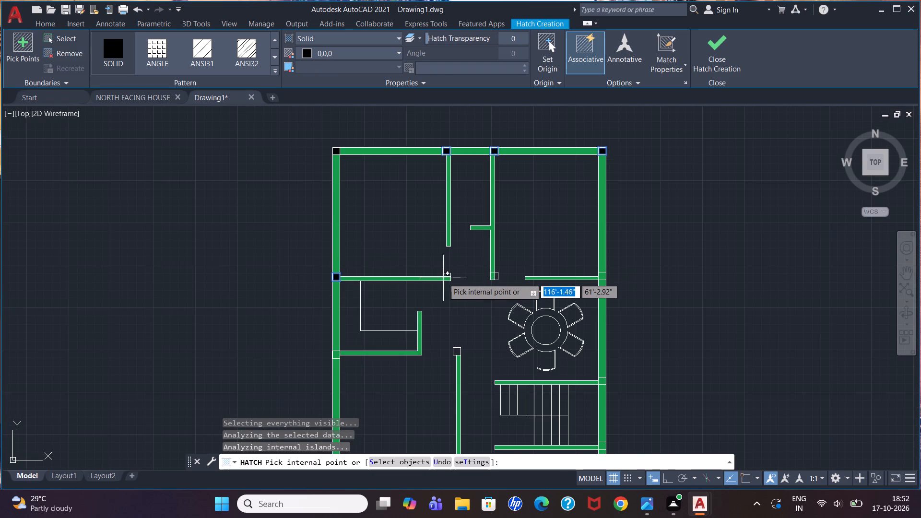
click(446, 278)
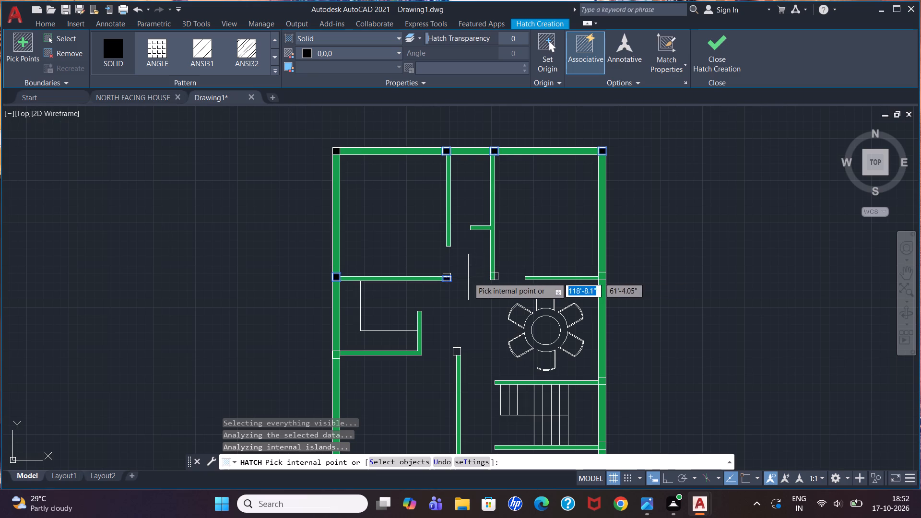
click(495, 274)
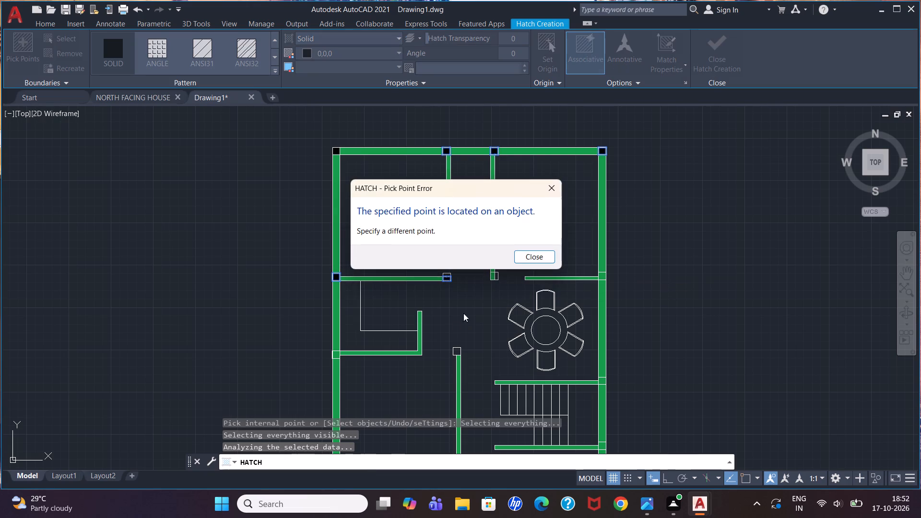
click(554, 189)
scroll(507, 285, up, 3)
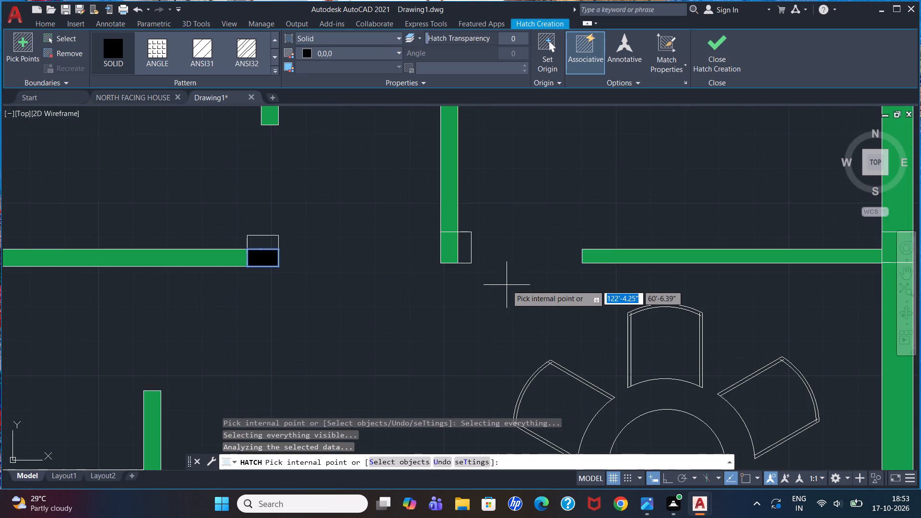
click(464, 246)
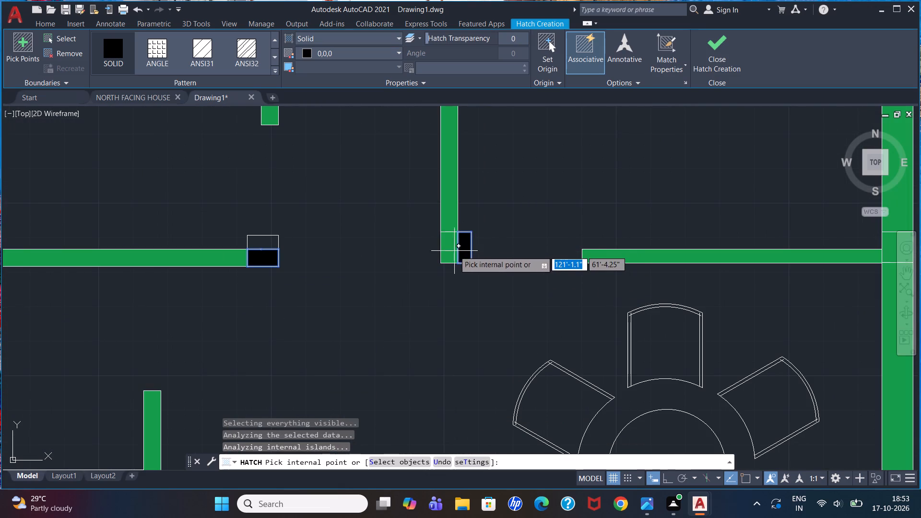
click(454, 250)
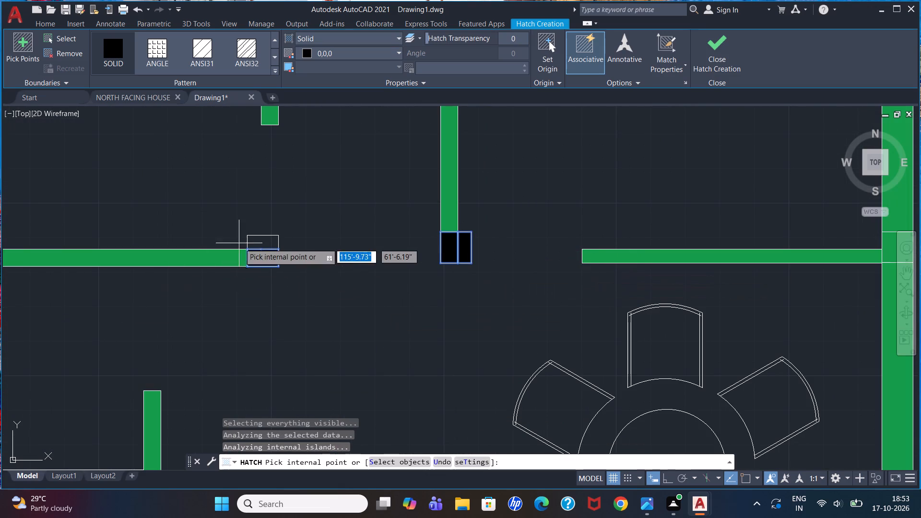
click(260, 244)
scroll(385, 226, down, 2)
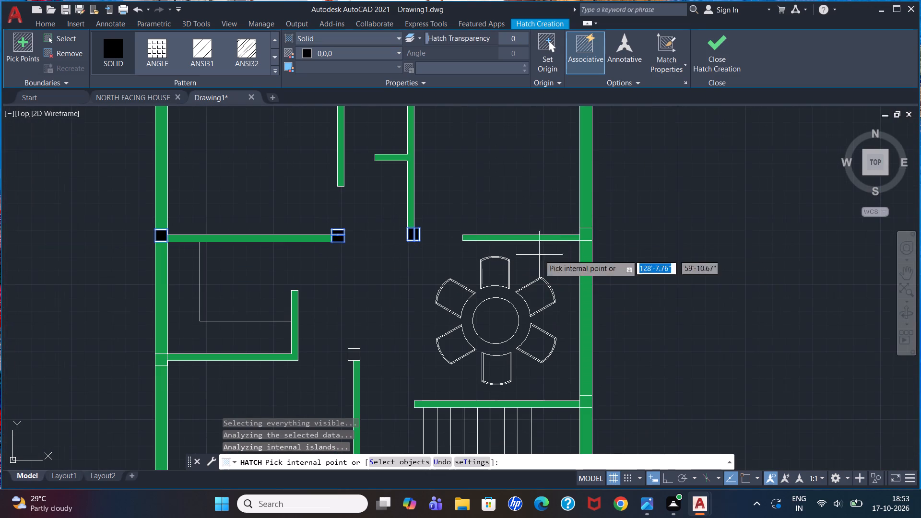
click(582, 235)
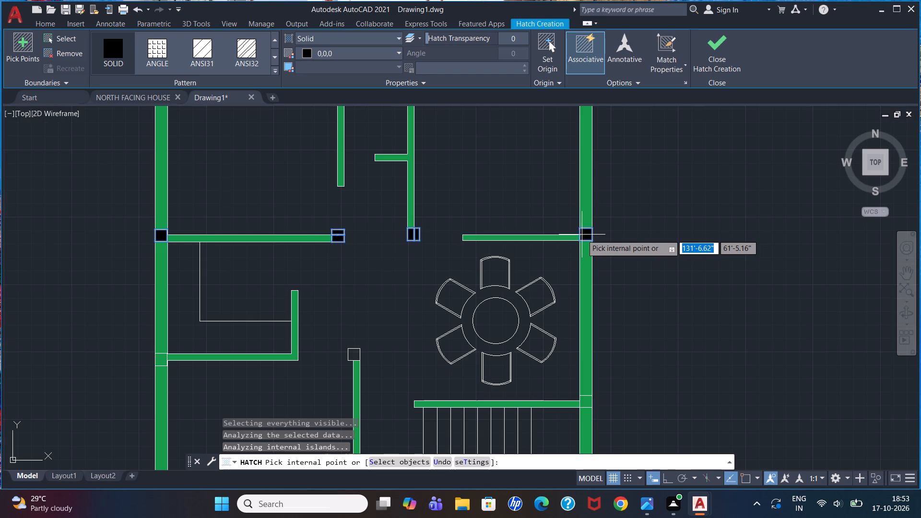
Fill the column squares at the upper stair wall's outer junction, the long inner wall's upper end, and the left outer wall's lower junction.
click(581, 401)
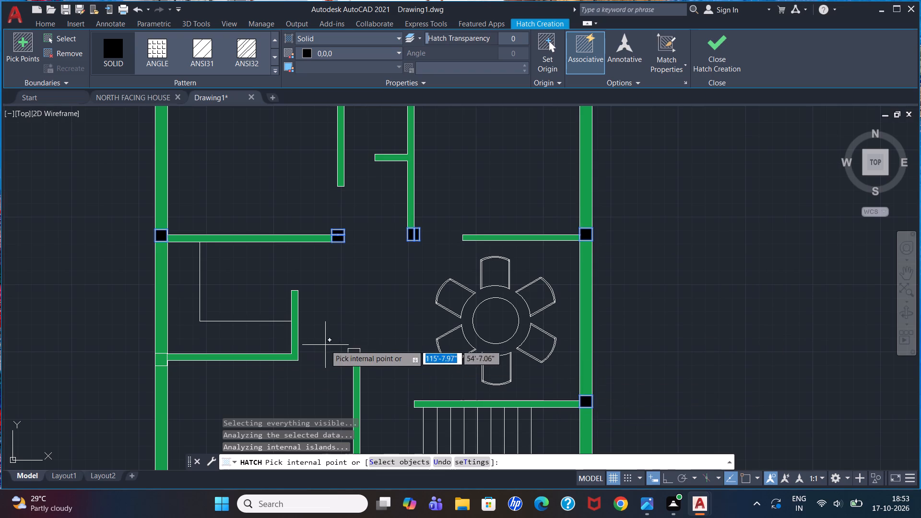
click(354, 357)
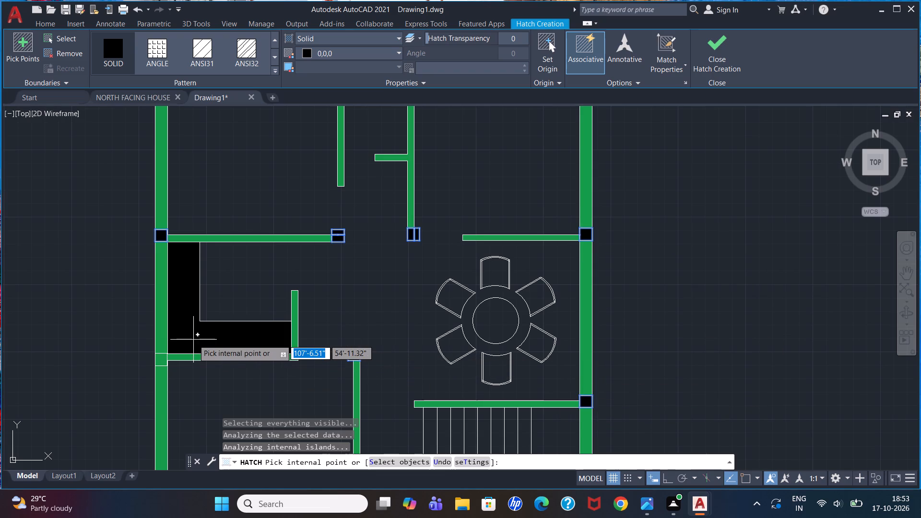
click(158, 361)
Fill the three column squares along the plan's bottom edge with the same solid black hatch and end the hatching.
scroll(224, 327, down, 3)
scroll(209, 374, up, 4)
scroll(232, 380, down, 3)
scroll(222, 403, up, 3)
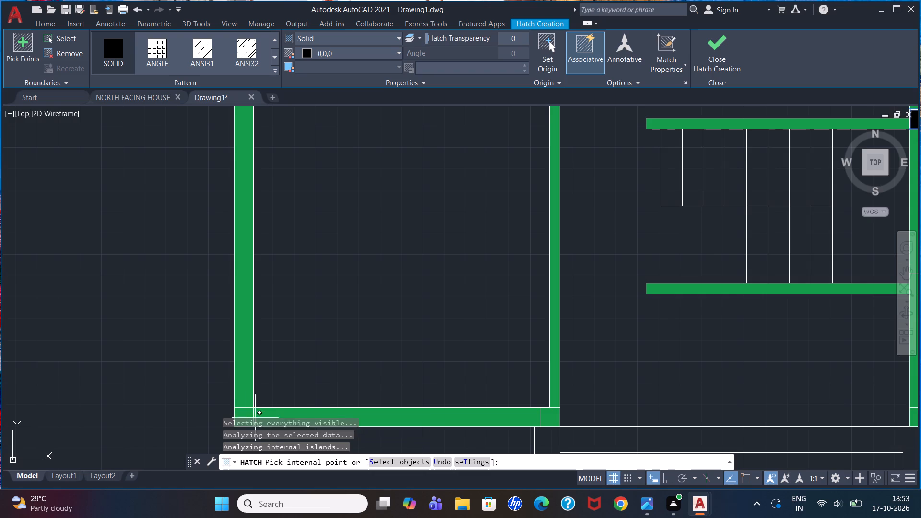
click(249, 412)
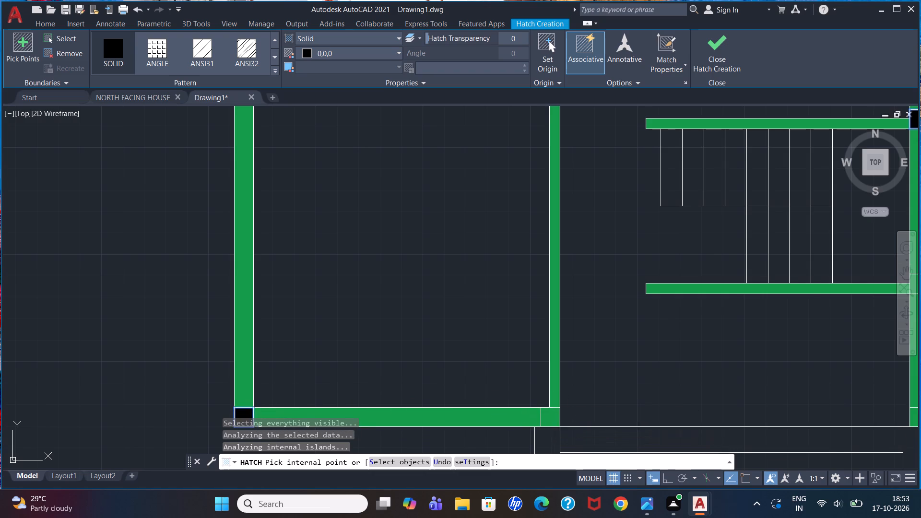
click(551, 415)
scroll(485, 350, down, 3)
scroll(604, 360, up, 3)
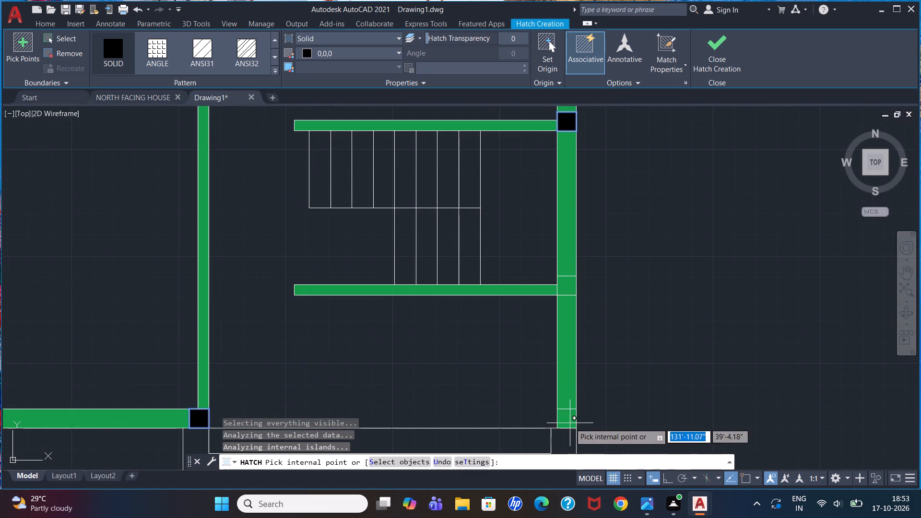
click(569, 422)
scroll(535, 362, down, 2)
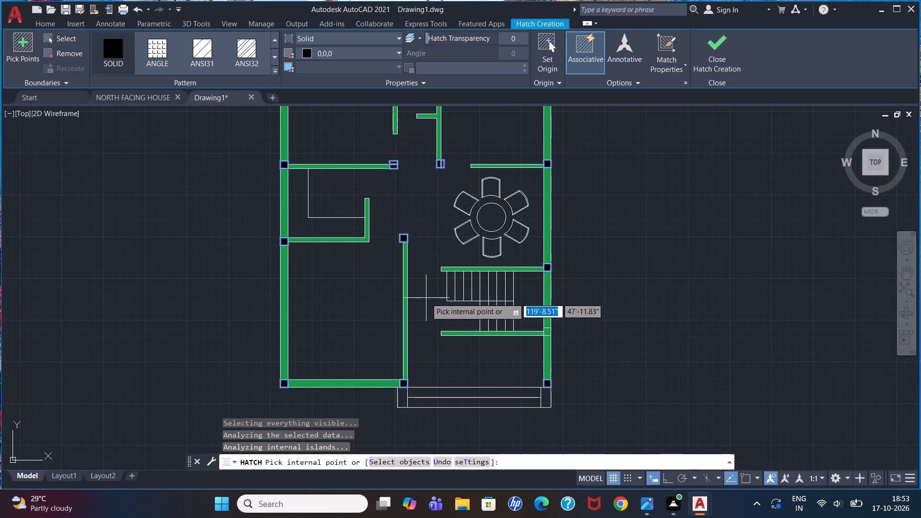
key(Escape)
key(Escape)
key(Escape)
Trim the wall lines crossing inside the two column squares at the inner wall ends, undoing the last trim that hit the hatch.
text(TR)
key(Return)
scroll(418, 145, up, 3)
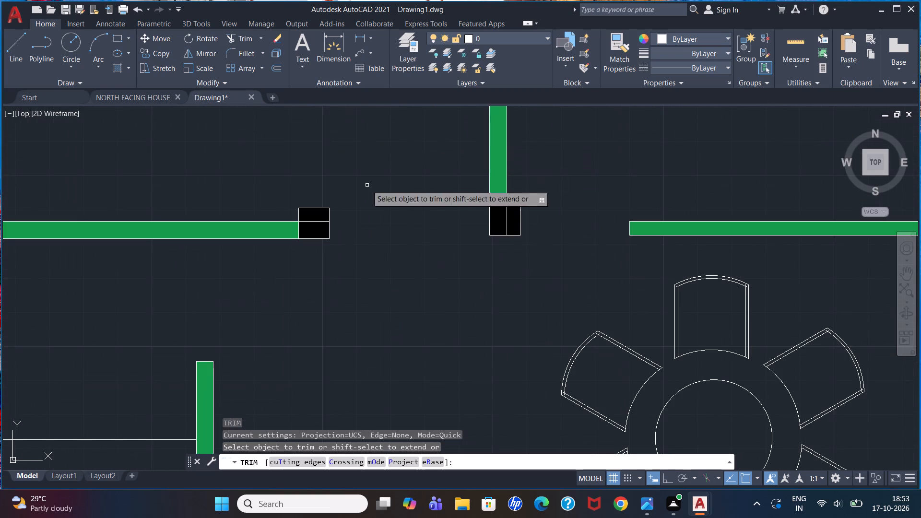
click(311, 222)
click(307, 221)
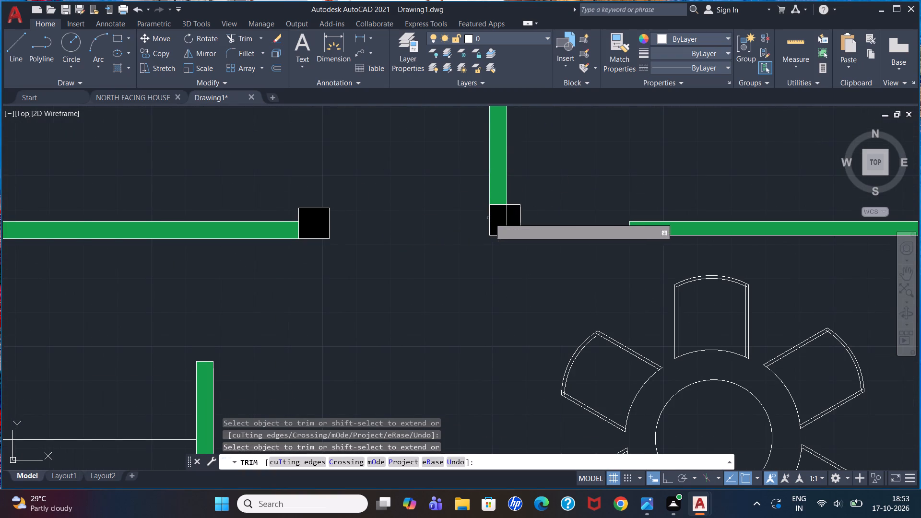
click(508, 220)
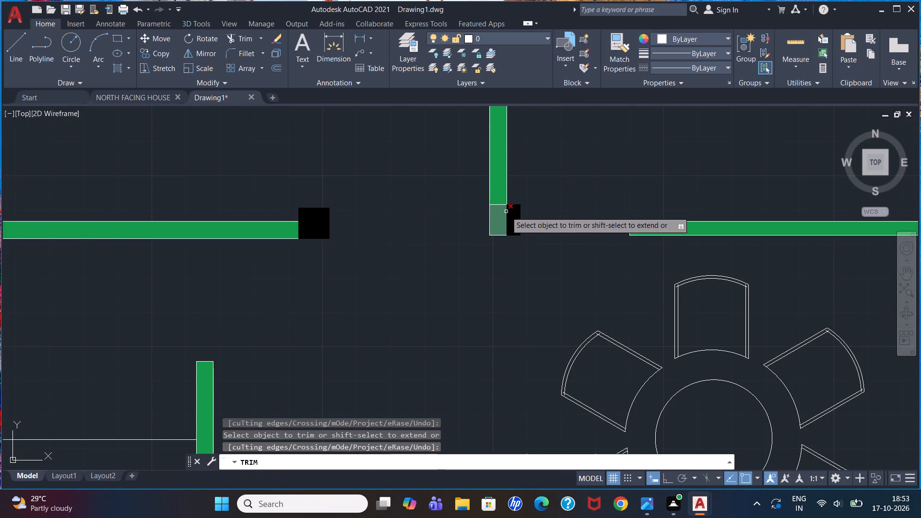
click(506, 212)
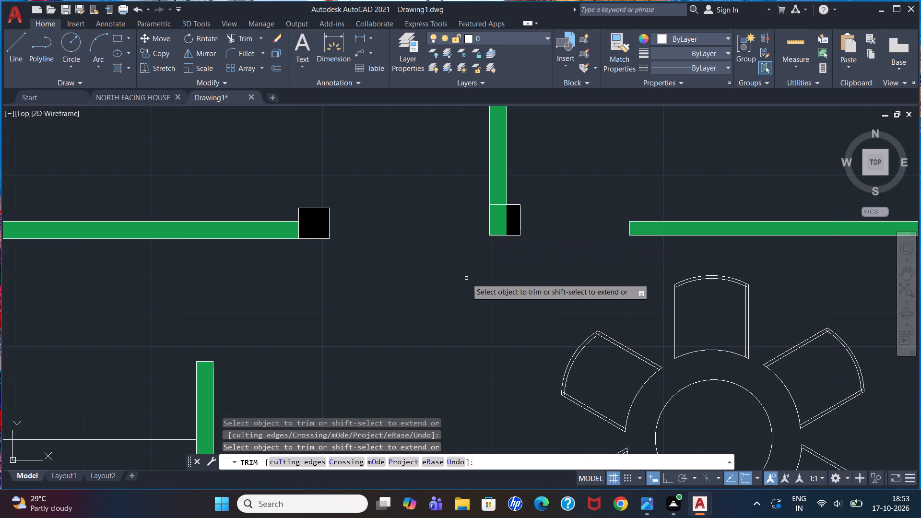
key(ctrl+z)
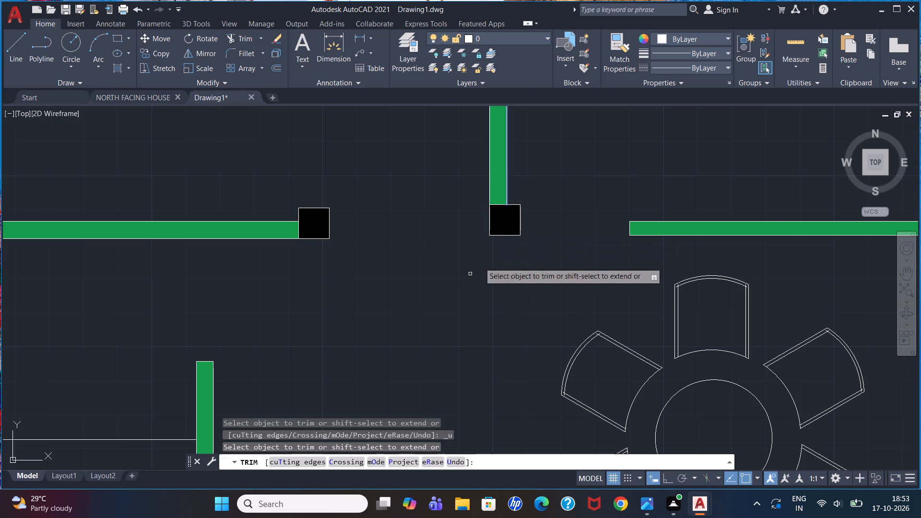
key(Escape)
key(Escape)
key(Escape)
key(Escape)
Place multiline text reading BEDROOM in the upper-left room of the floor plan.
scroll(395, 222, down, 3)
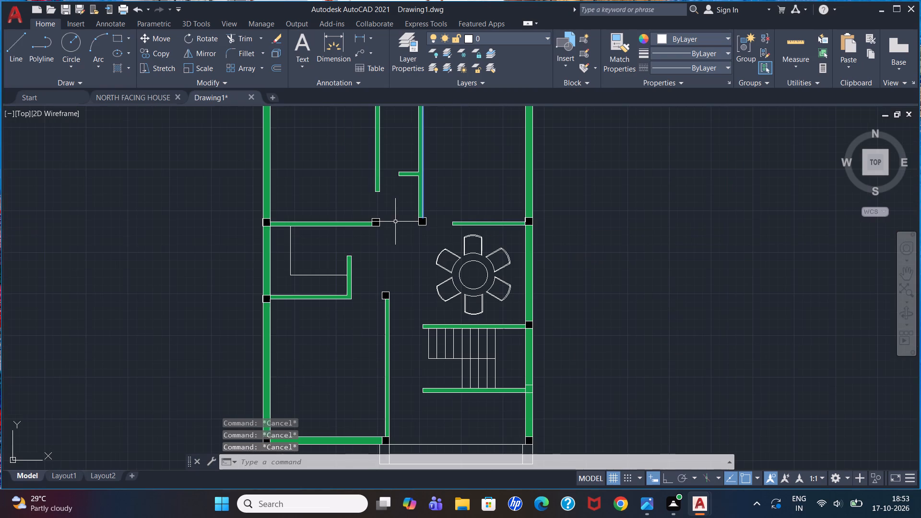
scroll(397, 234, down, 2)
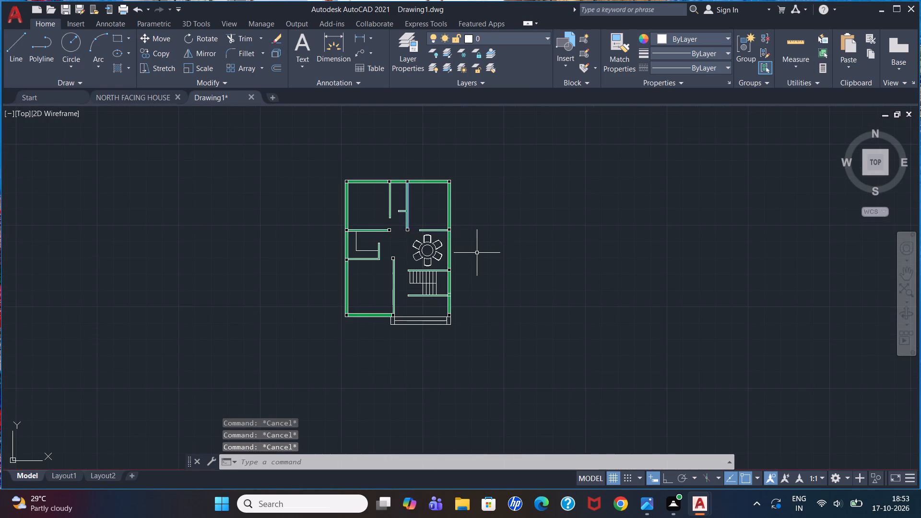
scroll(467, 245, up, 2)
scroll(454, 245, down, 1)
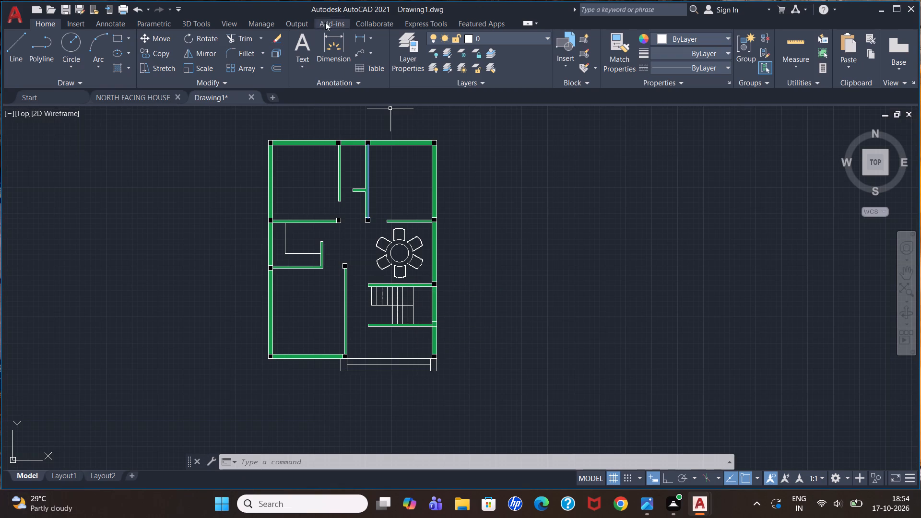
click(305, 44)
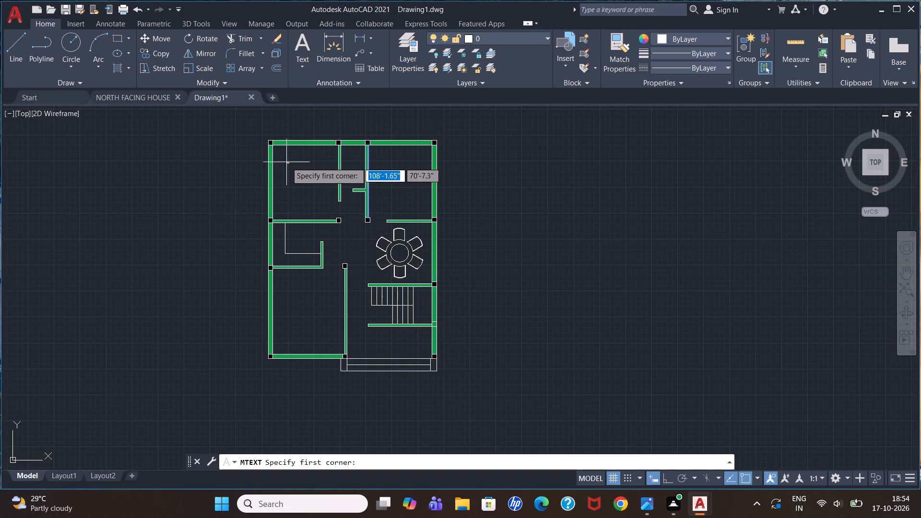
click(286, 162)
click(322, 211)
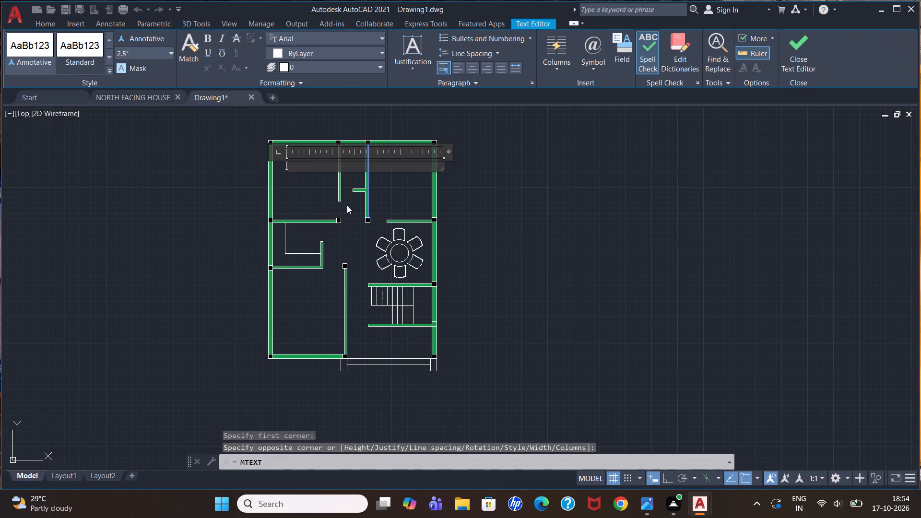
text(bedroom)
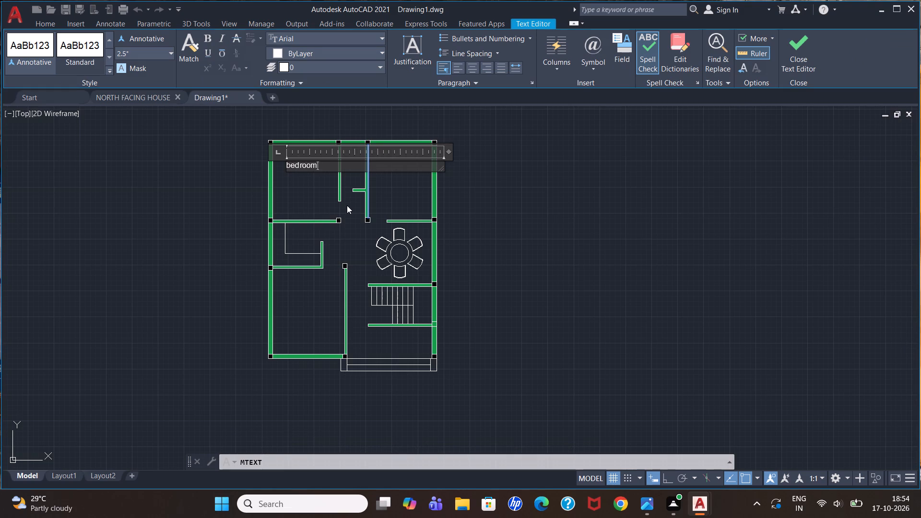
key(BackSpace)
key(BackSpace)
key(BackSpace)
key(BackSpace)
key(BackSpace)
key(BackSpace)
key(BackSpace)
text(BEDROOM)
key(Return)
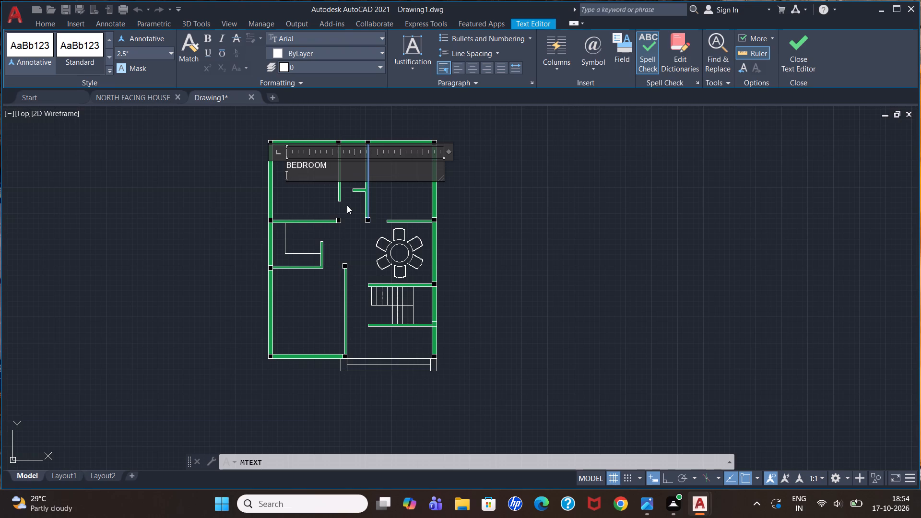
key(BackSpace)
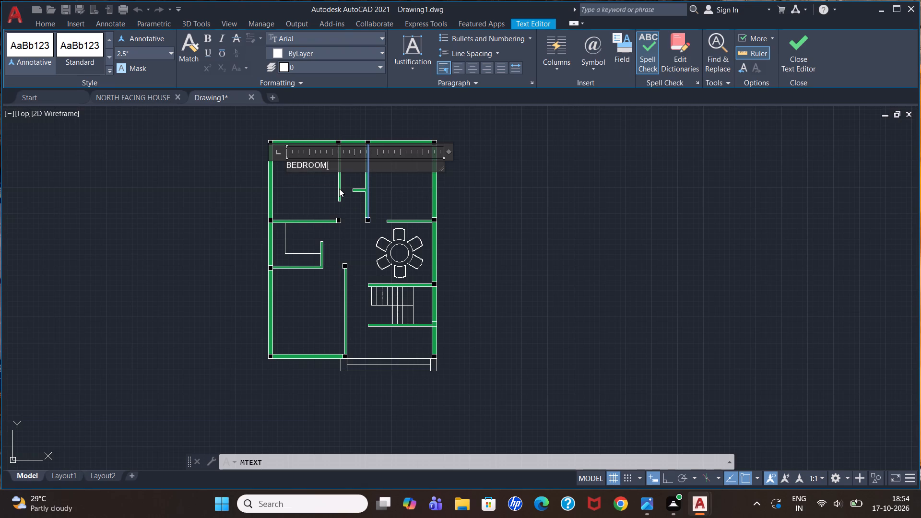
Set the BEDROOM text's height to 9" and finish editing it.
drag(333, 166, 283, 164)
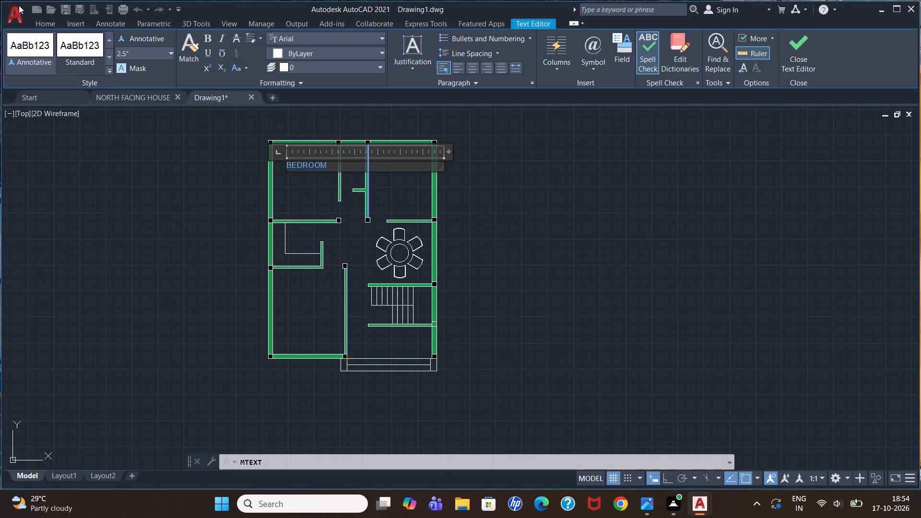
click(170, 51)
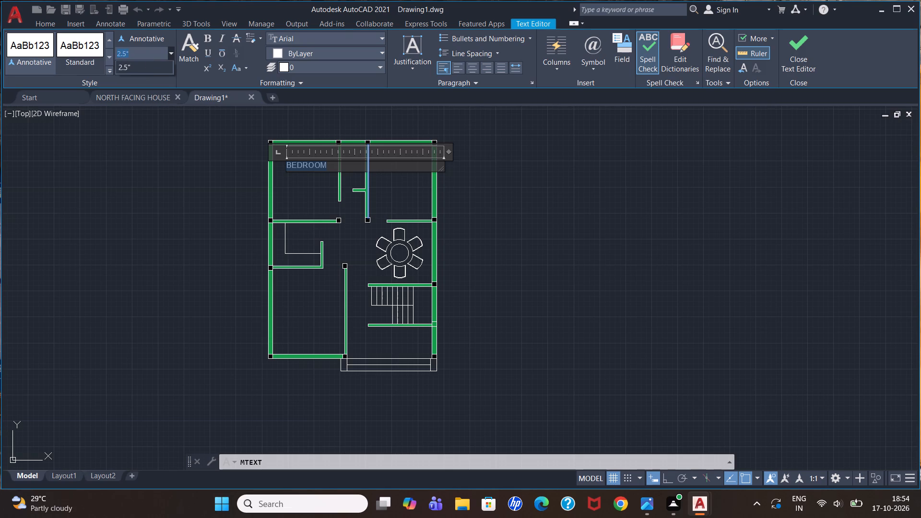
key(9)
key(shift+quotedbl)
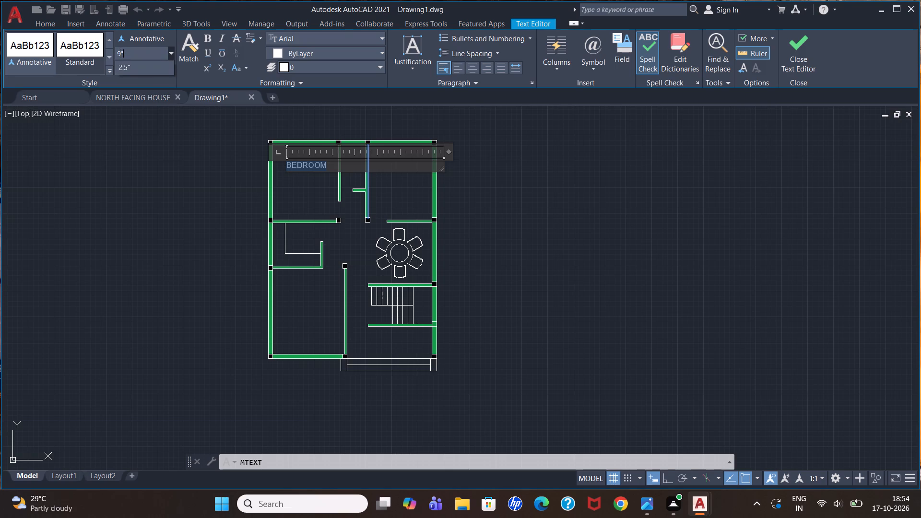
key(Return)
click(172, 54)
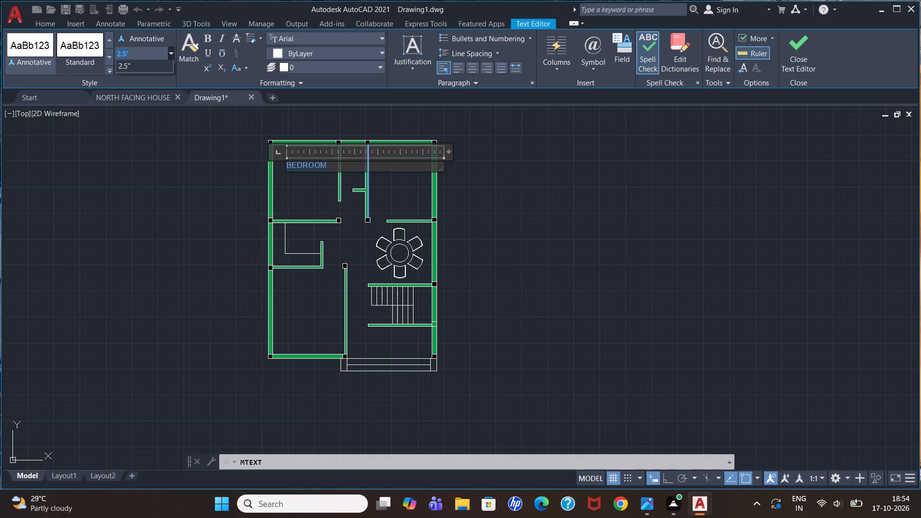
text(9")
key(Return)
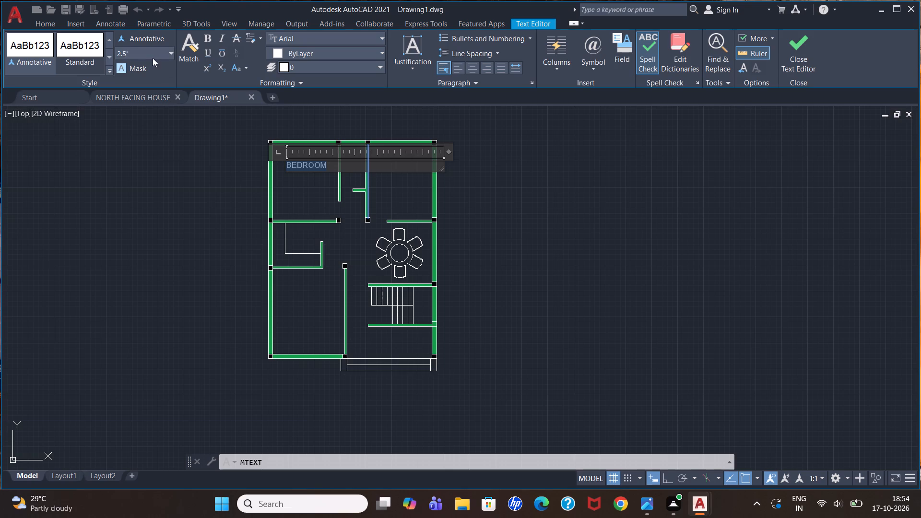
click(169, 56)
drag(156, 49, 103, 61)
text(9")
key(Return)
click(168, 53)
click(171, 56)
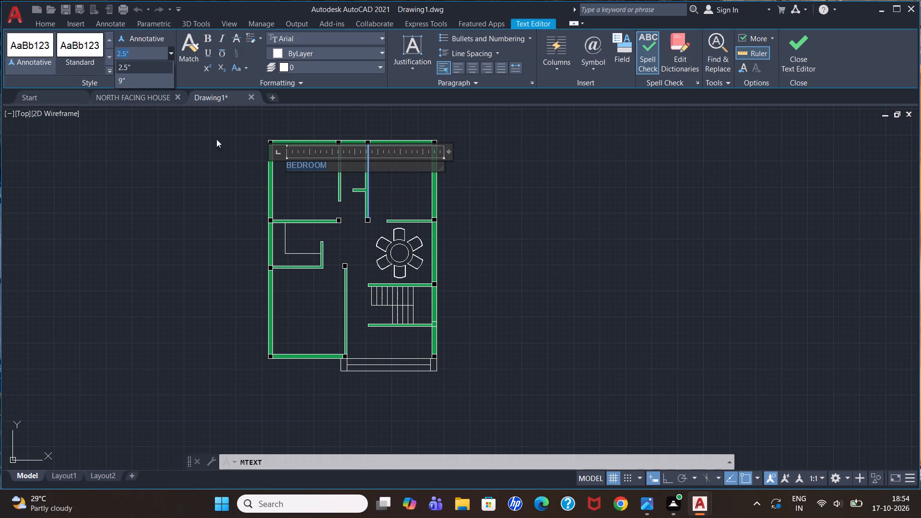
click(148, 83)
click(551, 180)
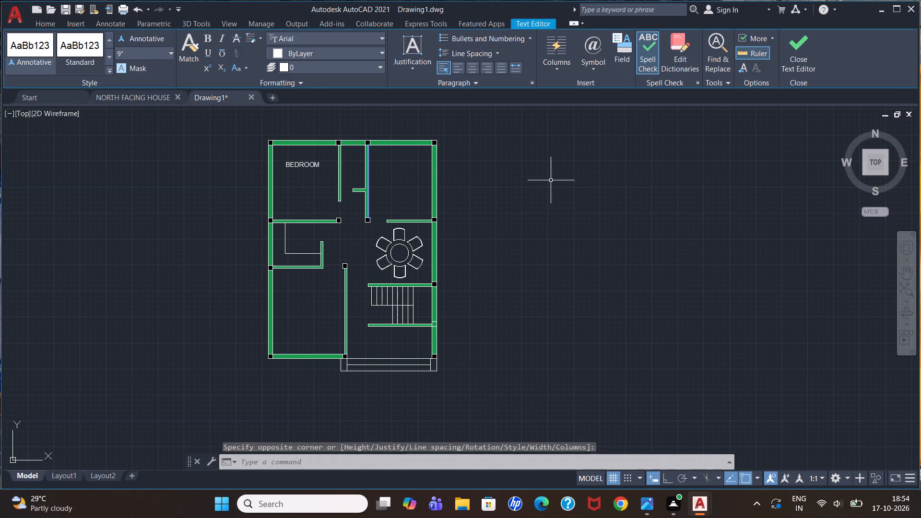
Move the BEDROOM label about 2'-7" downward, to the middle of the upper-left room.
click(300, 164)
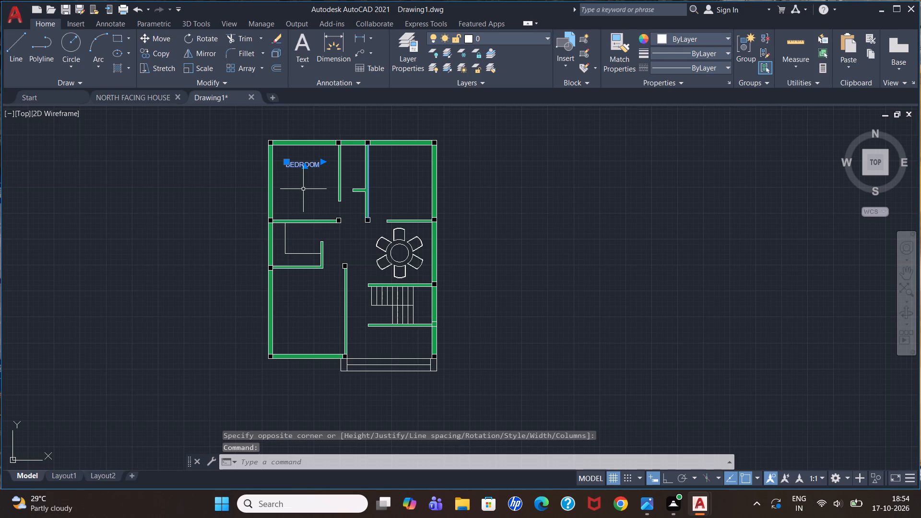
key(m)
key(Return)
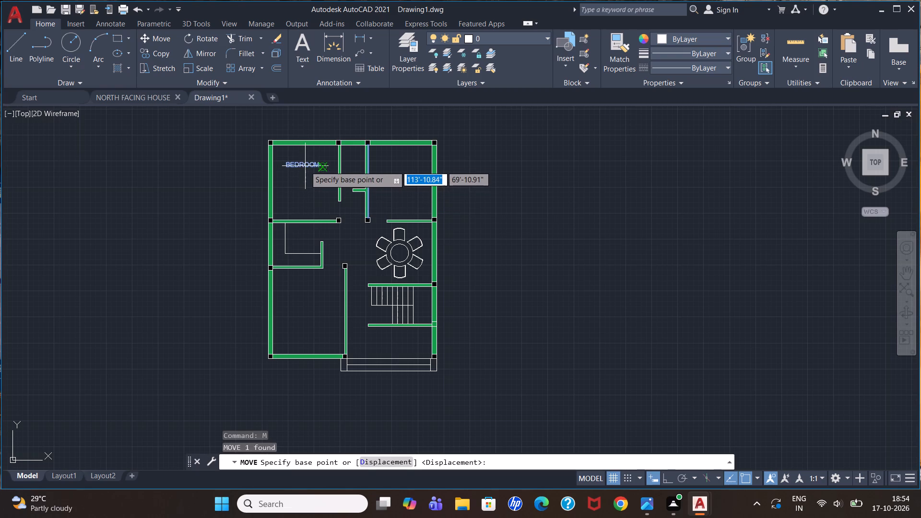
click(305, 166)
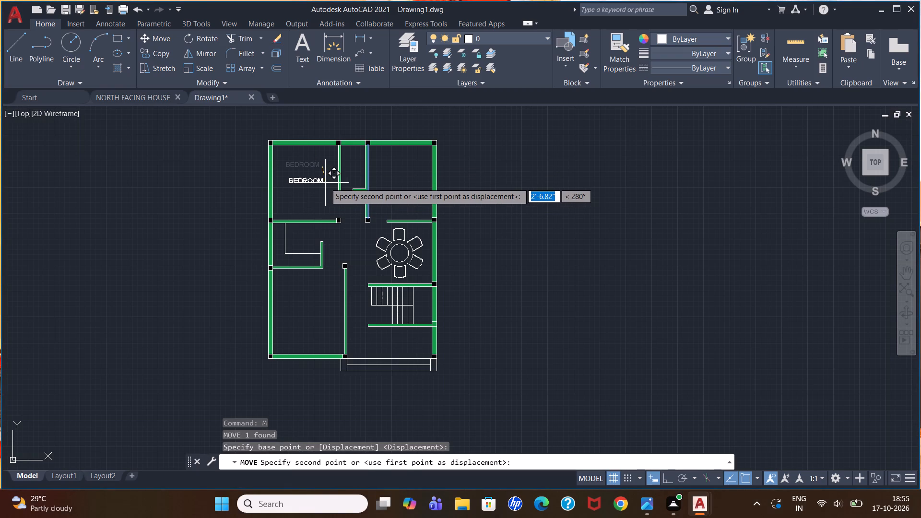
click(325, 183)
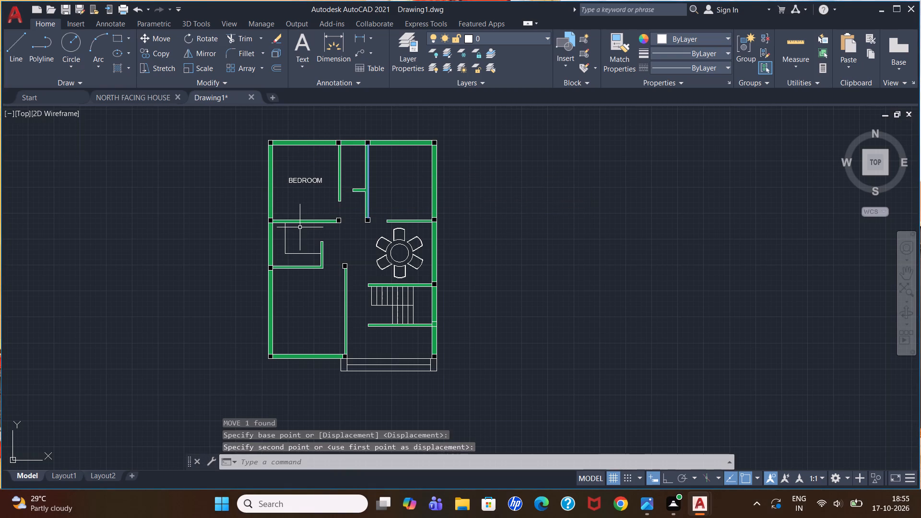
key(Escape)
key(Escape)
key(Escape)
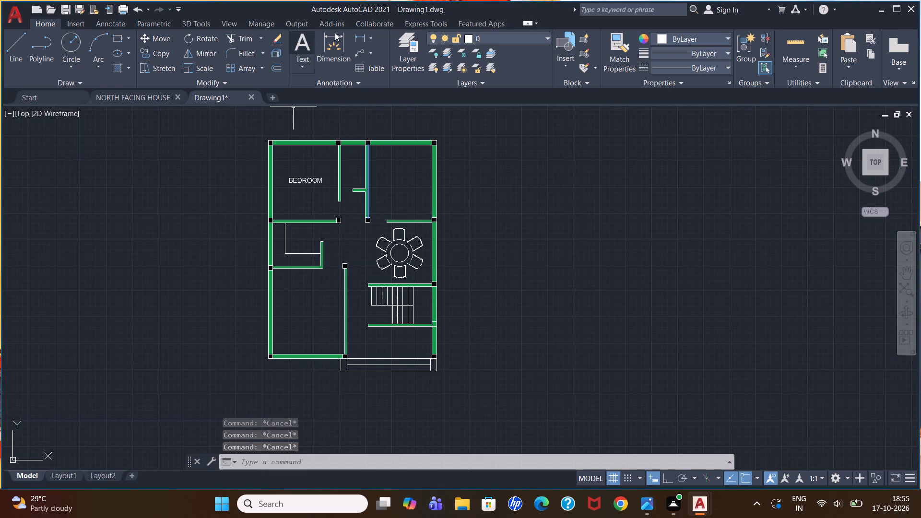
Place multiline text reading WC, 9" high, in the narrow room between the two upper rooms.
click(295, 42)
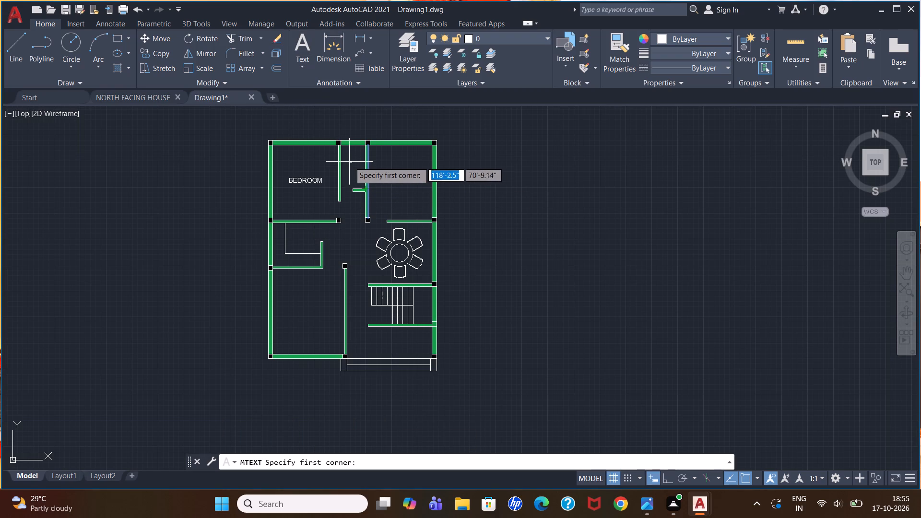
click(348, 161)
click(363, 172)
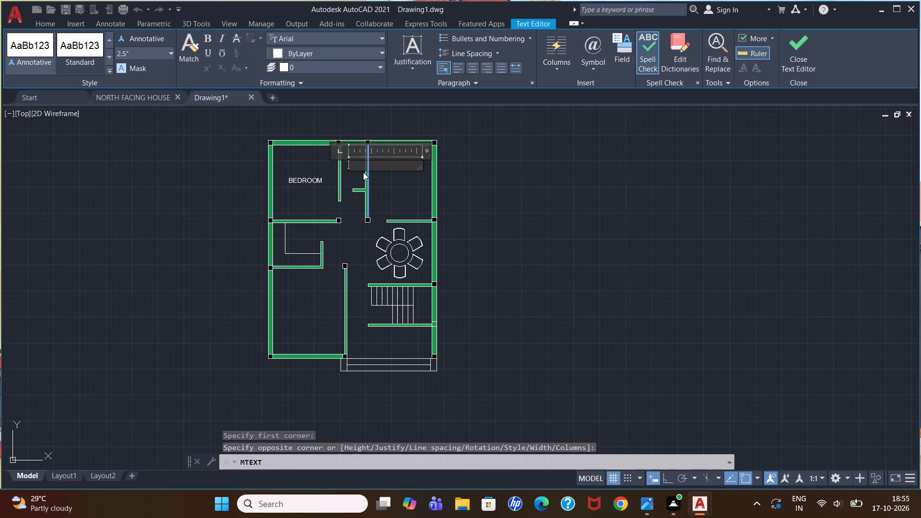
key(w)
key(c)
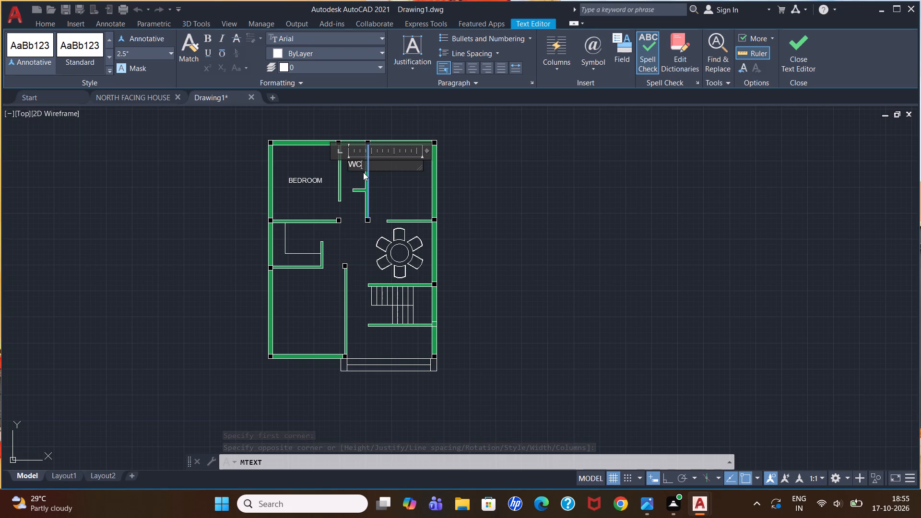
drag(363, 164, 344, 165)
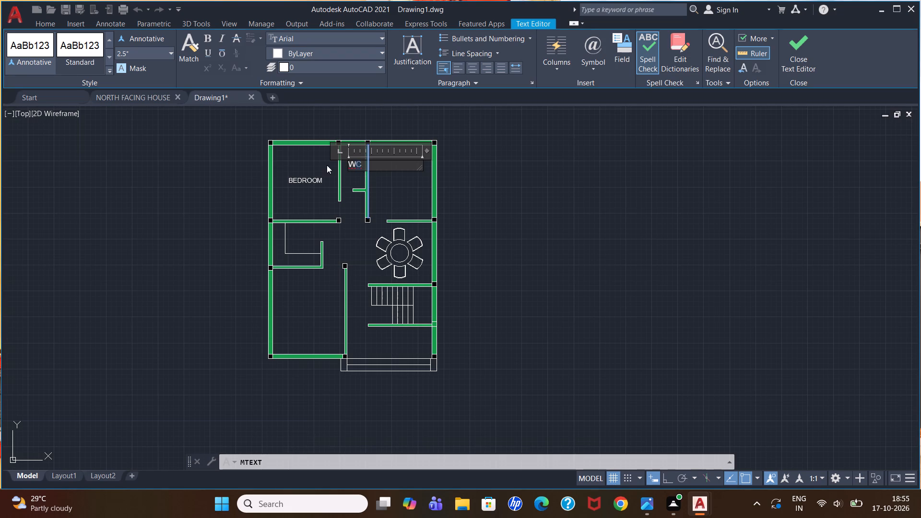
click(168, 54)
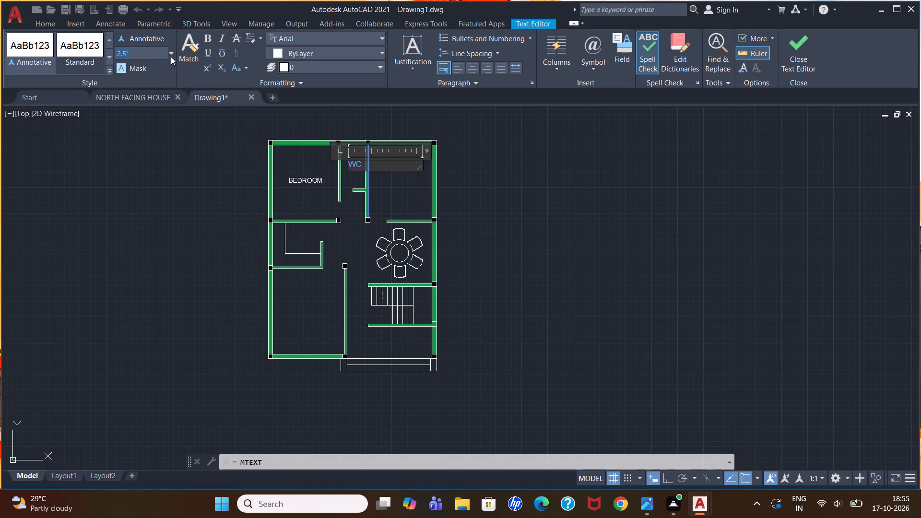
click(171, 54)
click(141, 69)
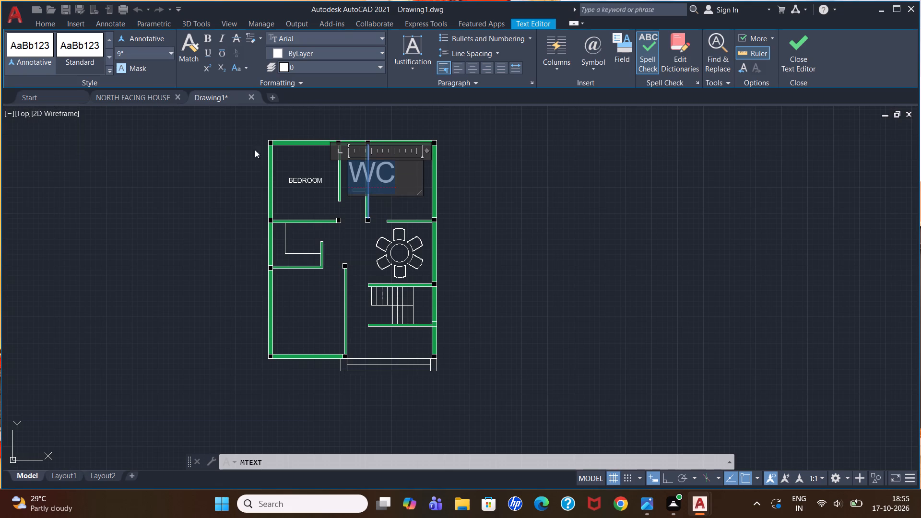
click(545, 207)
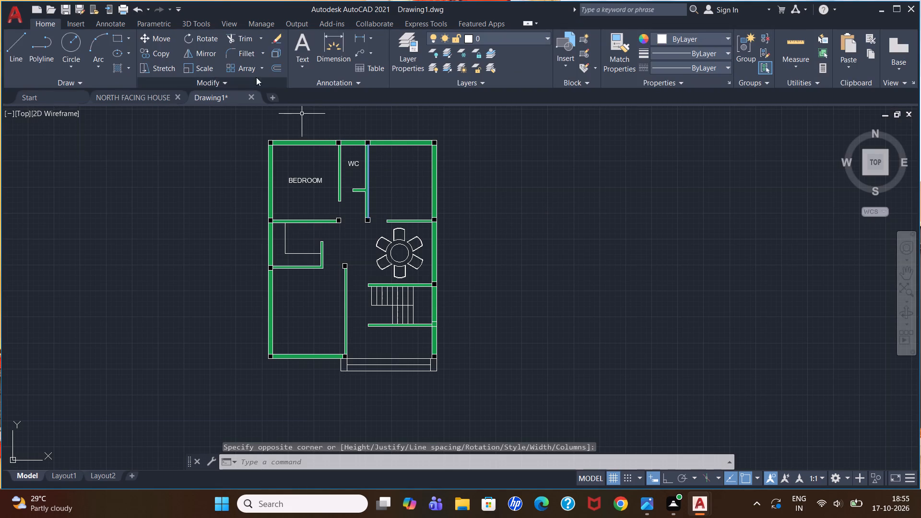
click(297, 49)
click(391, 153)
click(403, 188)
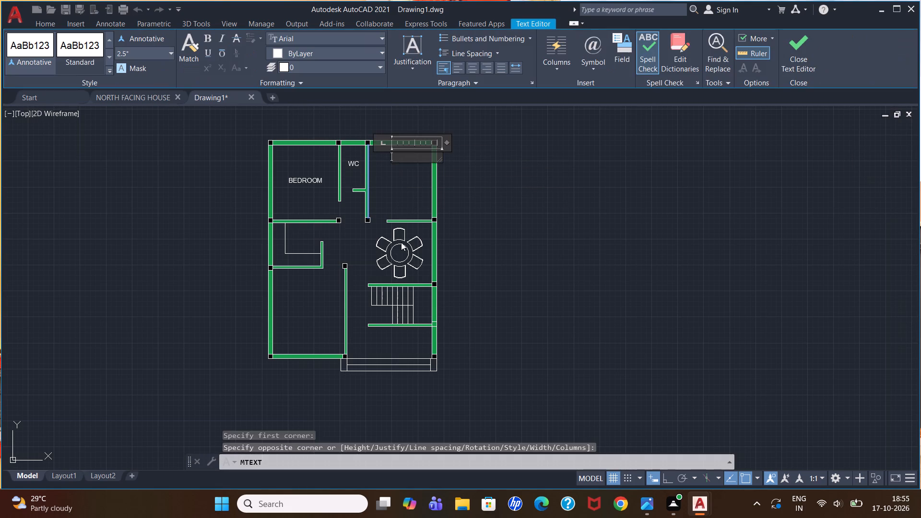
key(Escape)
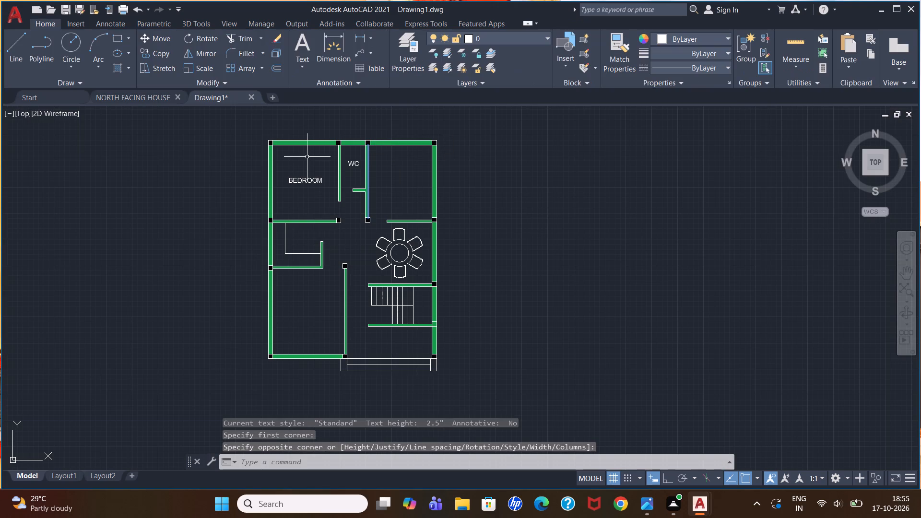
Copy the BEDROOM label into the upper-right room and the large lower-left room.
click(306, 181)
text(CO)
key(Return)
click(306, 181)
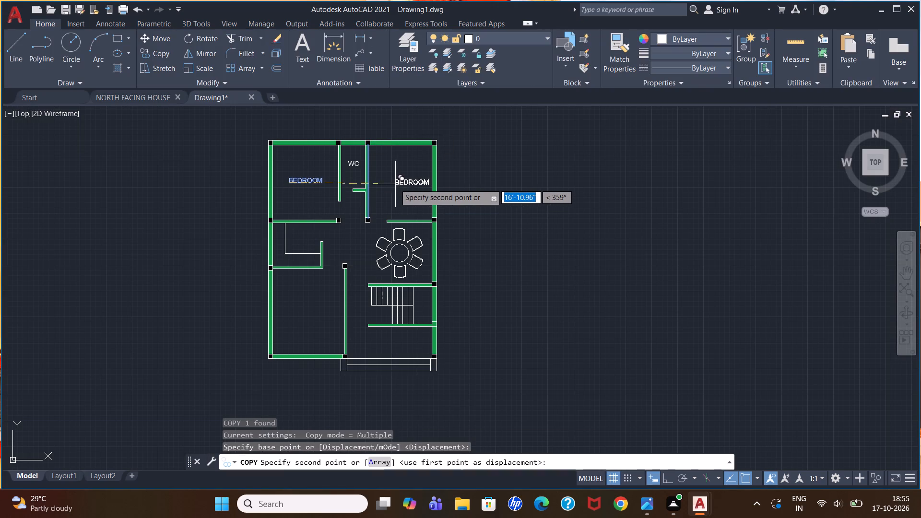
click(388, 183)
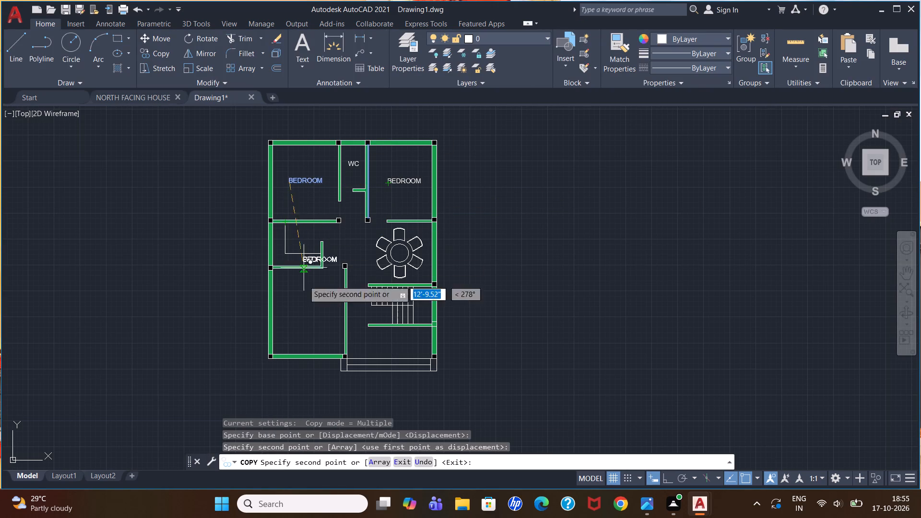
click(300, 316)
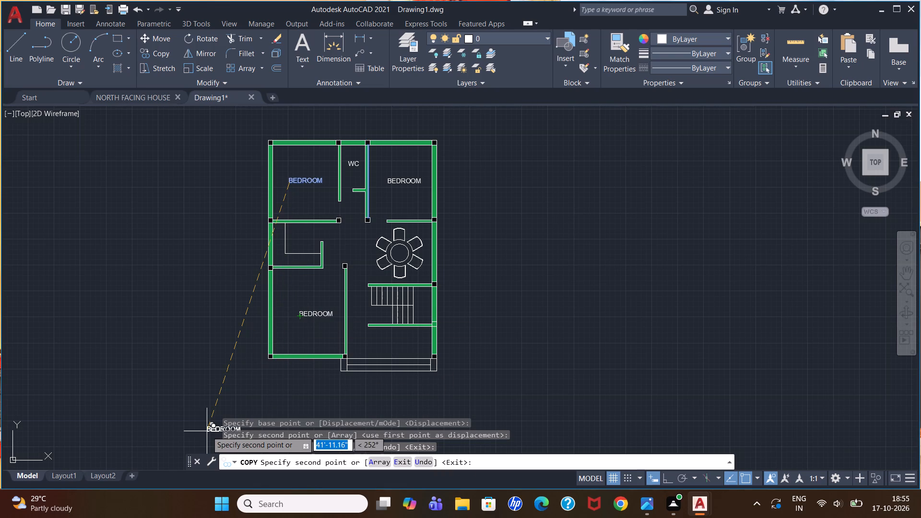
key(Escape)
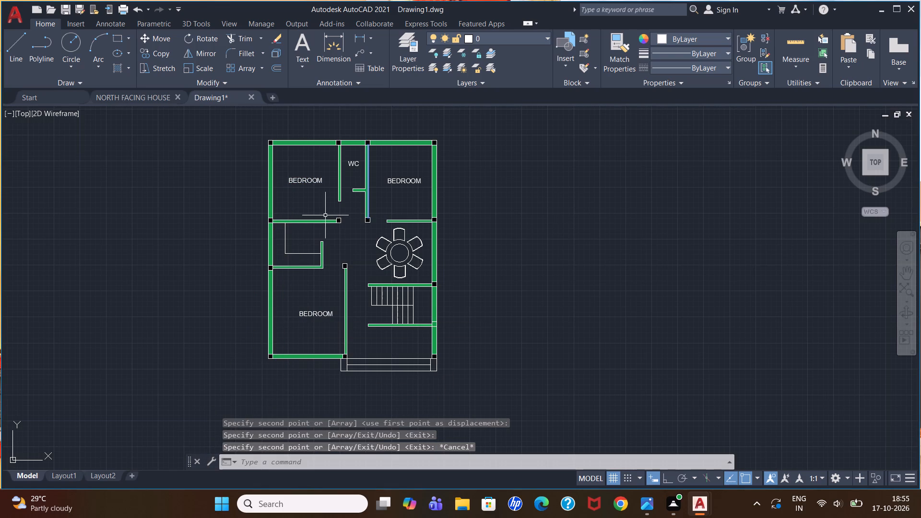
Place multiline text reading KITCHEN, 9" high, inside the counter outline of the middle-left room.
click(303, 53)
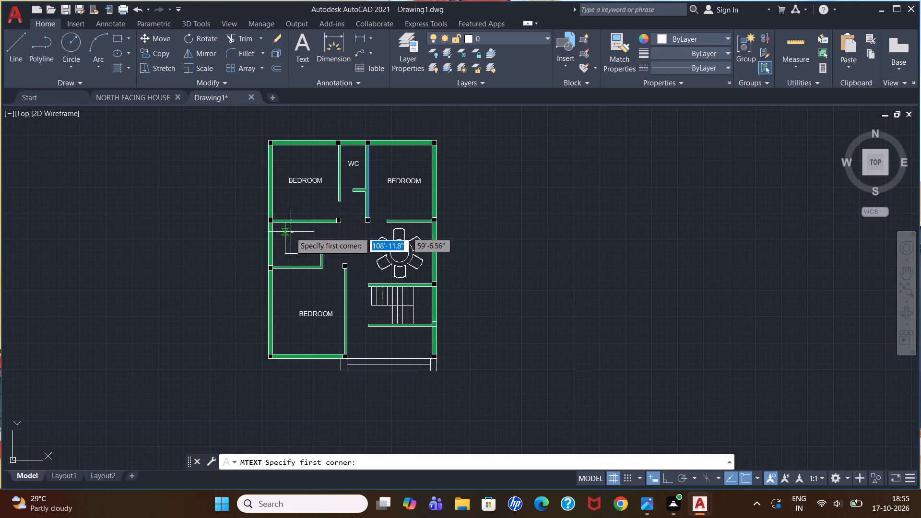
scroll(291, 234, up, 3)
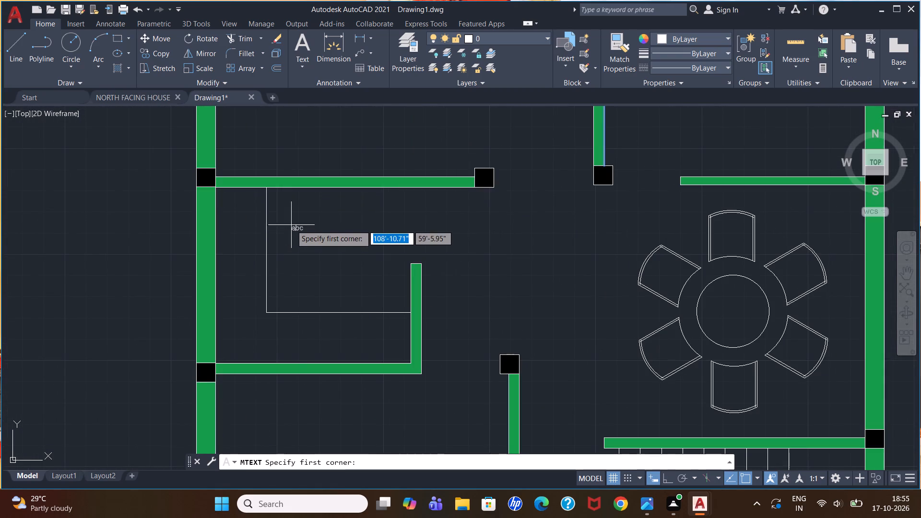
click(291, 225)
click(334, 241)
text(KITCHEN)
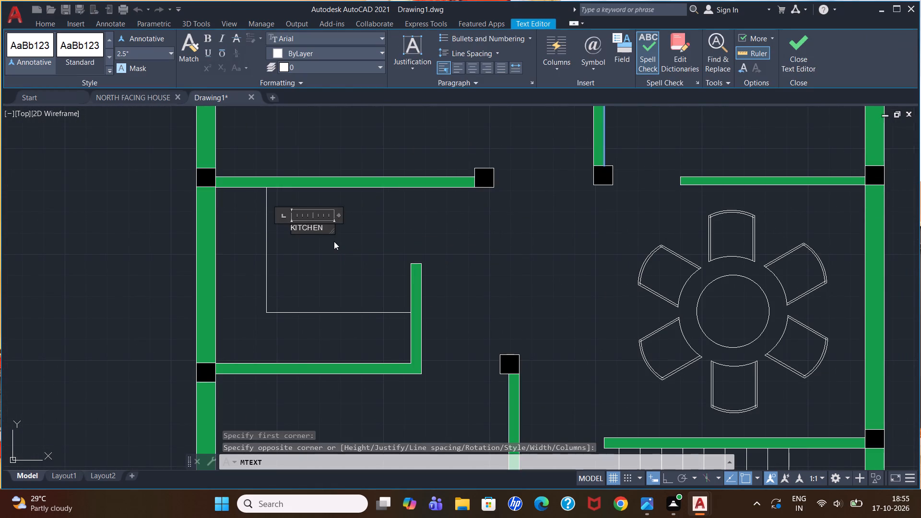
drag(328, 226, 313, 225)
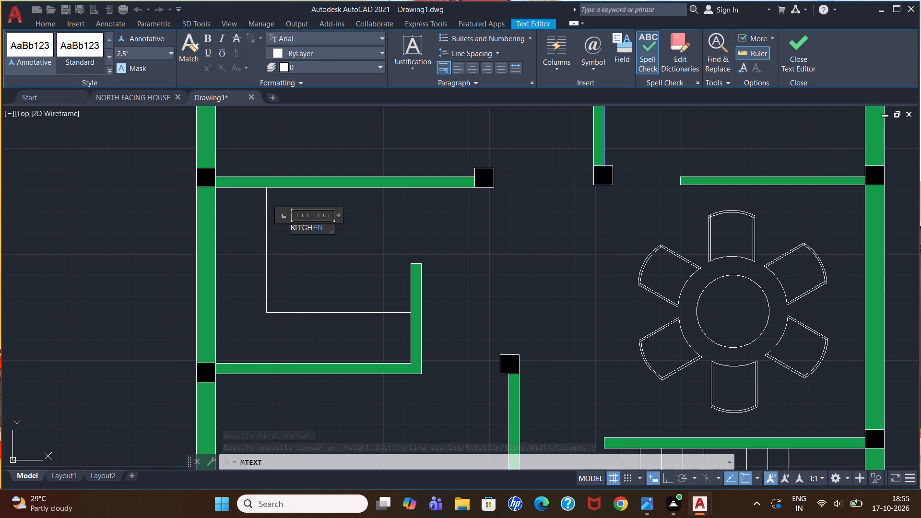
drag(313, 225, 282, 228)
click(170, 51)
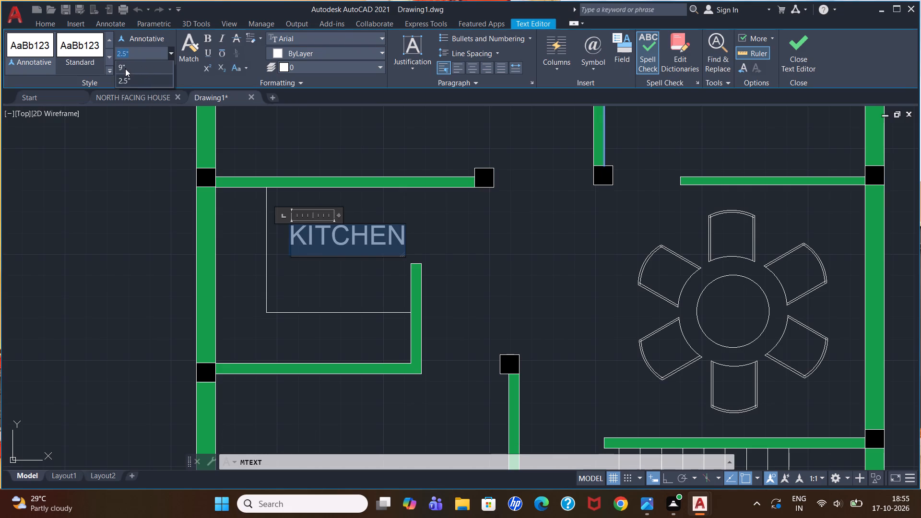
click(125, 68)
click(124, 257)
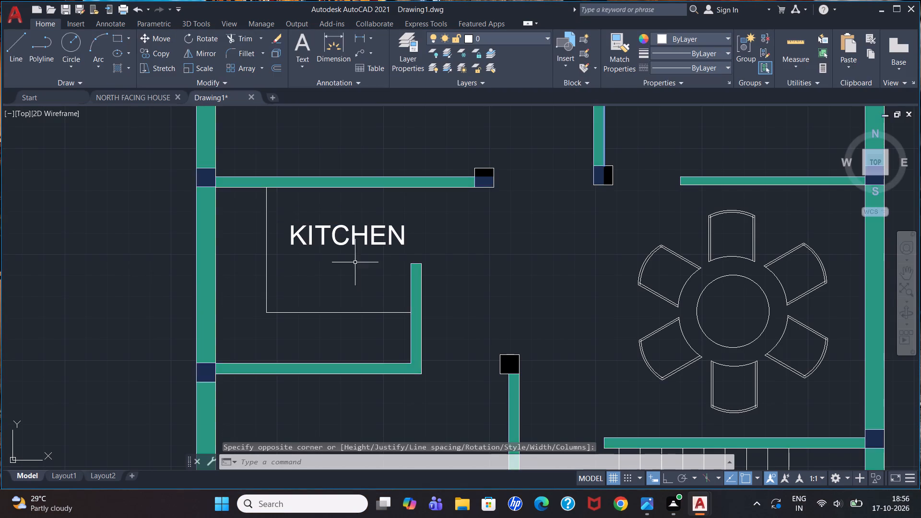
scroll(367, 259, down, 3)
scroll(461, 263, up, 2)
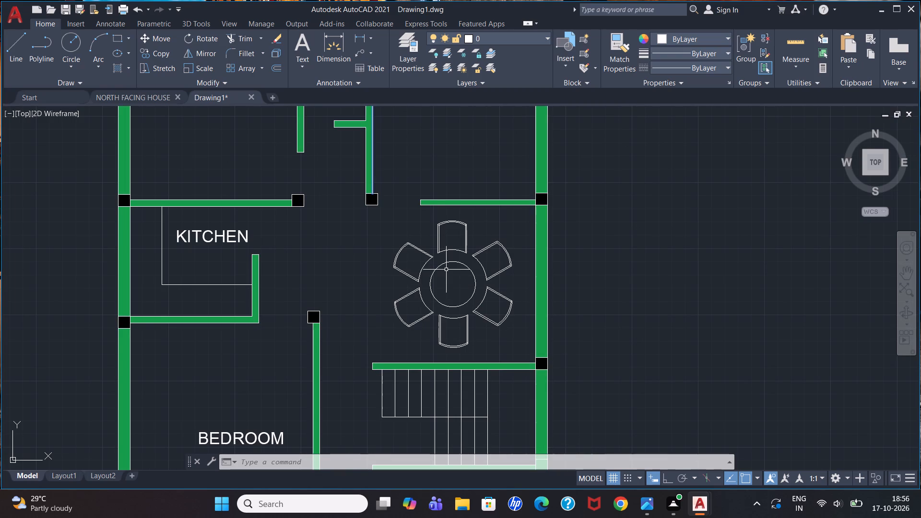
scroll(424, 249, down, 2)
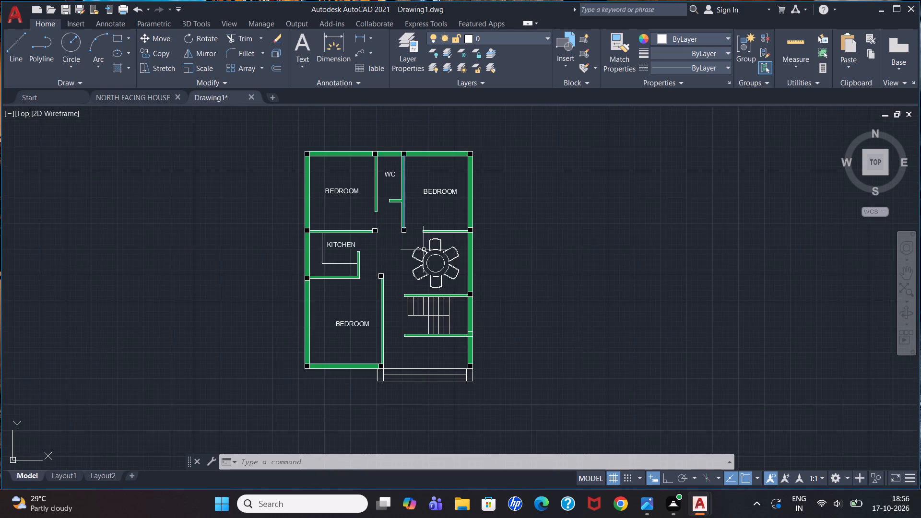
Place multiline text reading SIT OUT, 9" high, in the open area between the staircase and the entrance steps.
scroll(413, 337, up, 1)
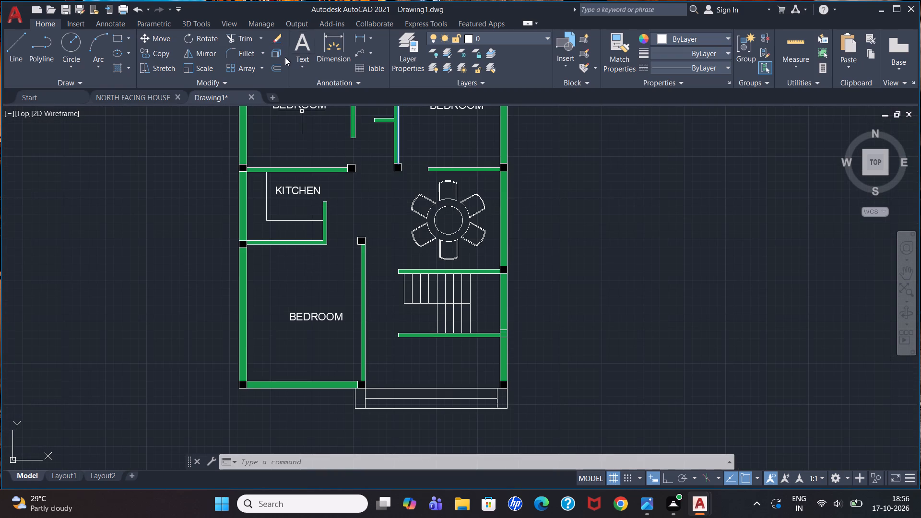
click(298, 45)
click(385, 353)
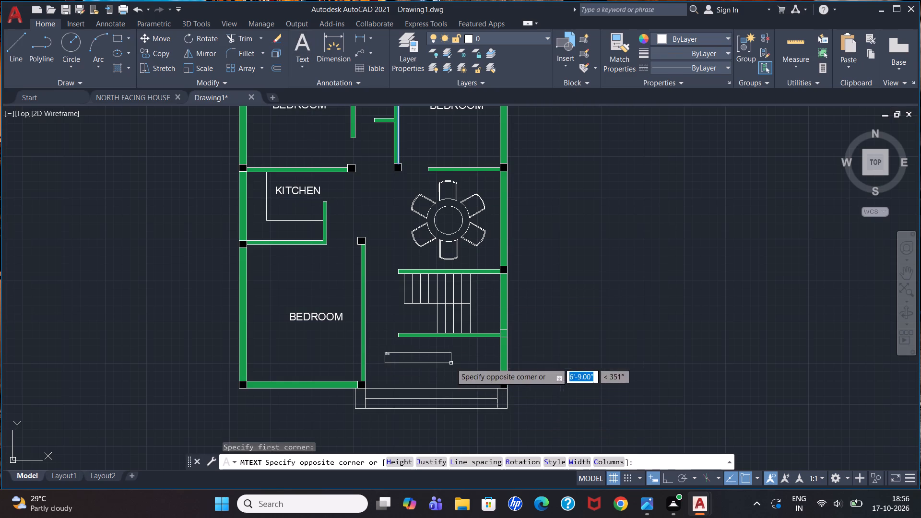
click(451, 363)
text(SIT OUT)
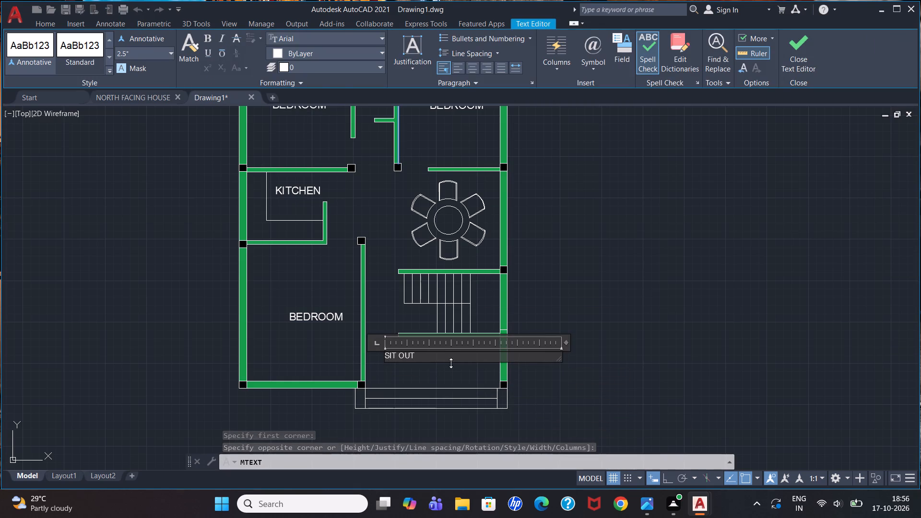
drag(447, 359, 413, 354)
click(395, 351)
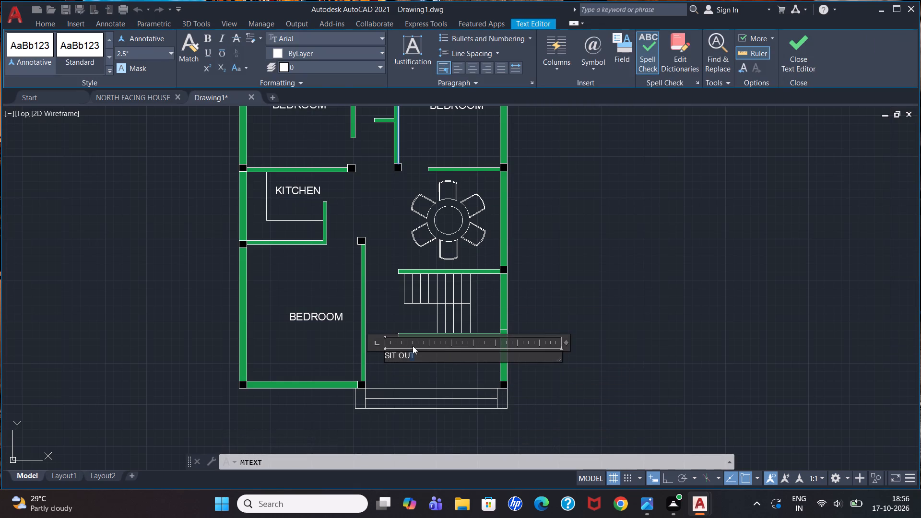
drag(418, 356, 336, 358)
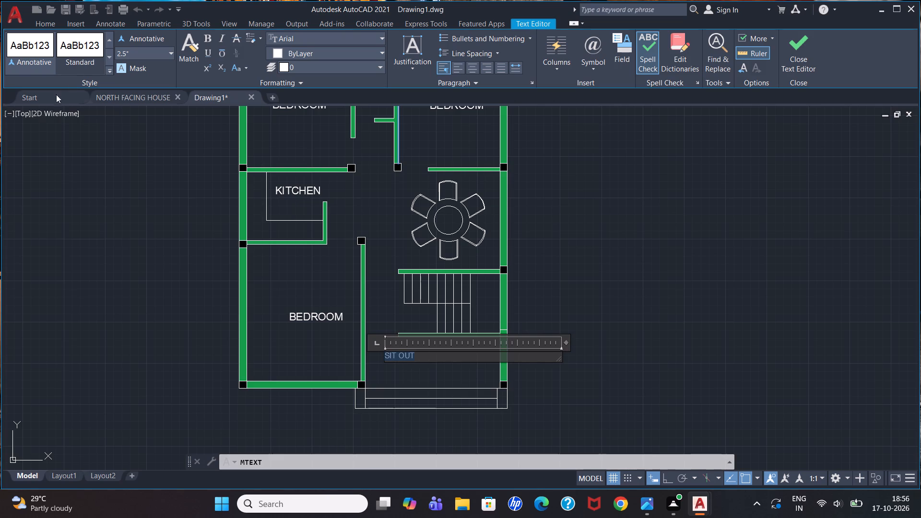
click(174, 57)
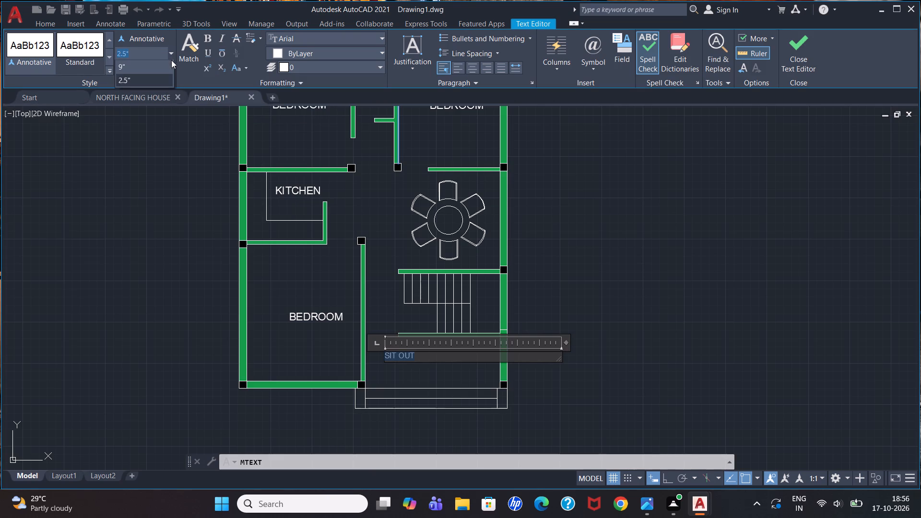
click(160, 64)
click(564, 312)
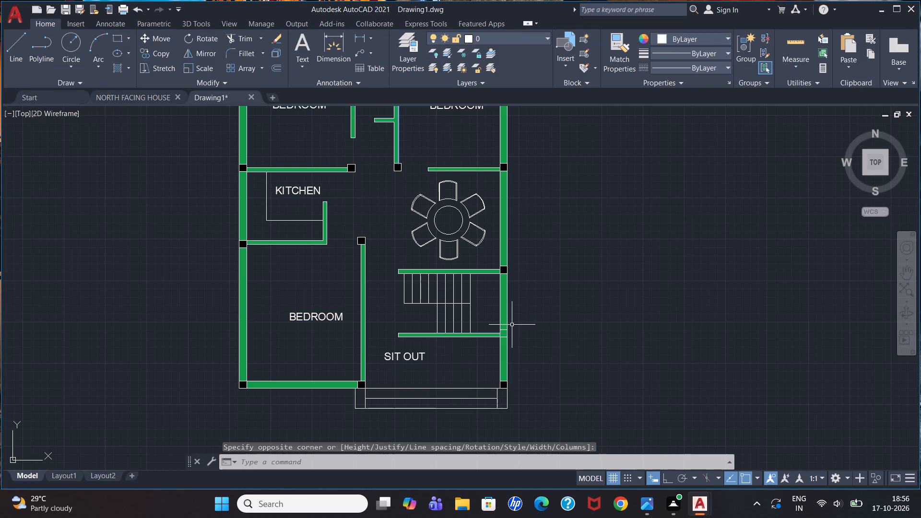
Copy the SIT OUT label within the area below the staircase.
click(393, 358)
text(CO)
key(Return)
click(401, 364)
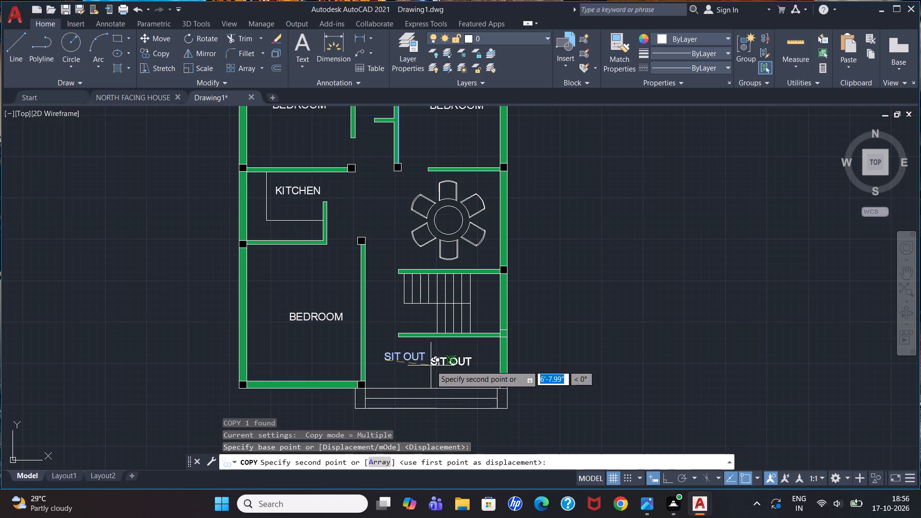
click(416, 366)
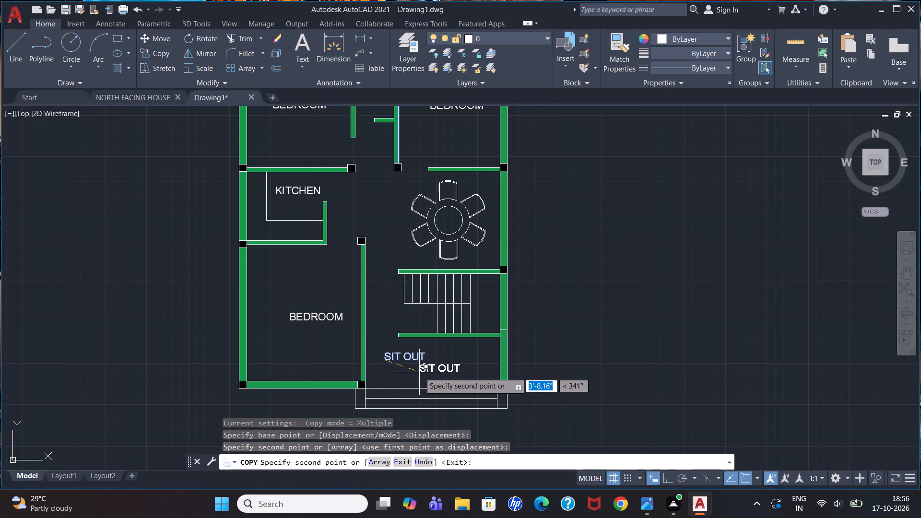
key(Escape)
Move one SIT OUT label to the middle of the area between the staircase and the entrance steps.
click(411, 359)
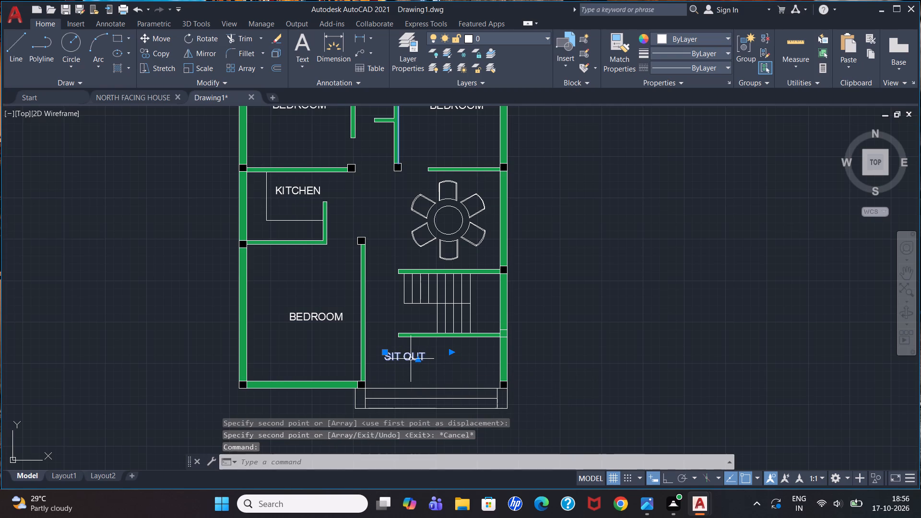
text(M')
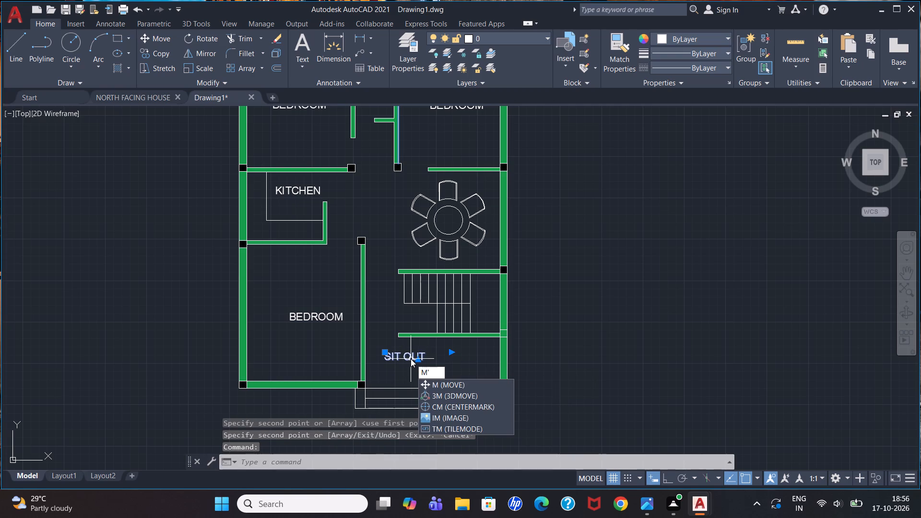
key(BackSpace)
key(Return)
click(411, 359)
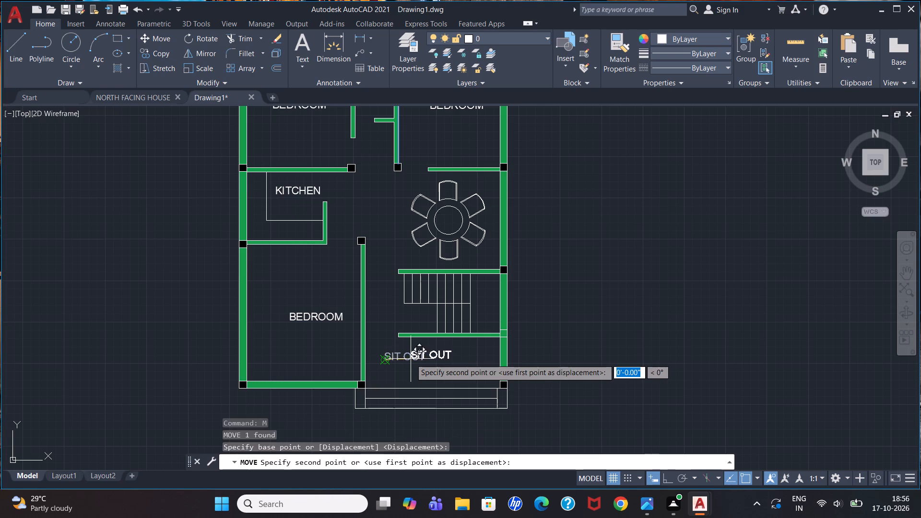
click(415, 370)
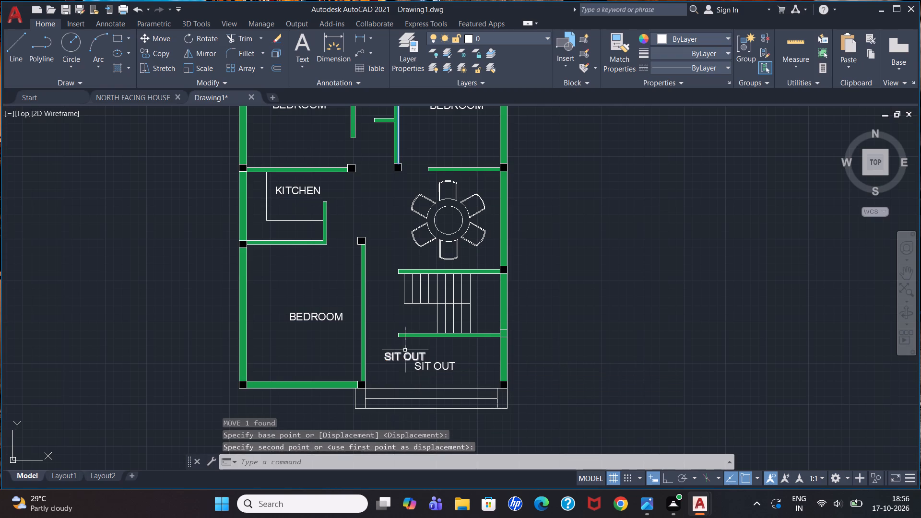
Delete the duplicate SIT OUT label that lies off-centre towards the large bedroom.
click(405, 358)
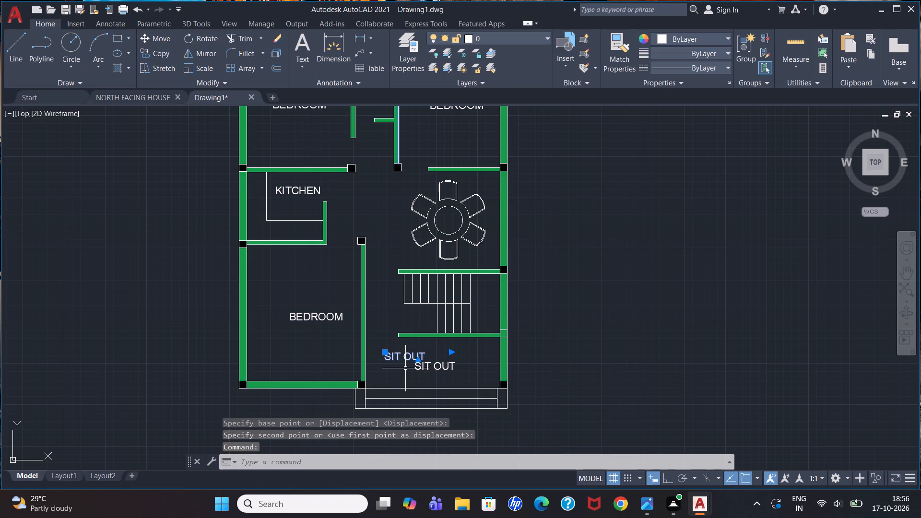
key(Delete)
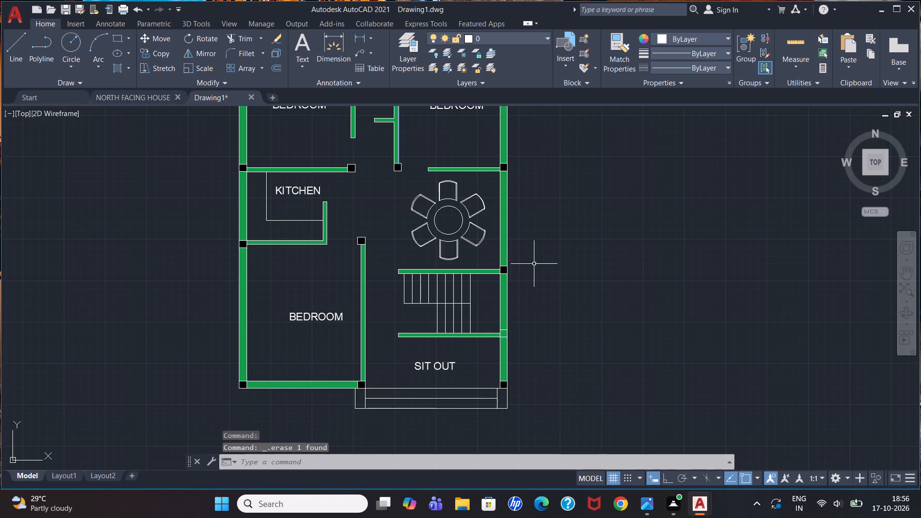
Add multiline text reading DINNING HALL in the space between the kitchen and the round dining table.
click(299, 46)
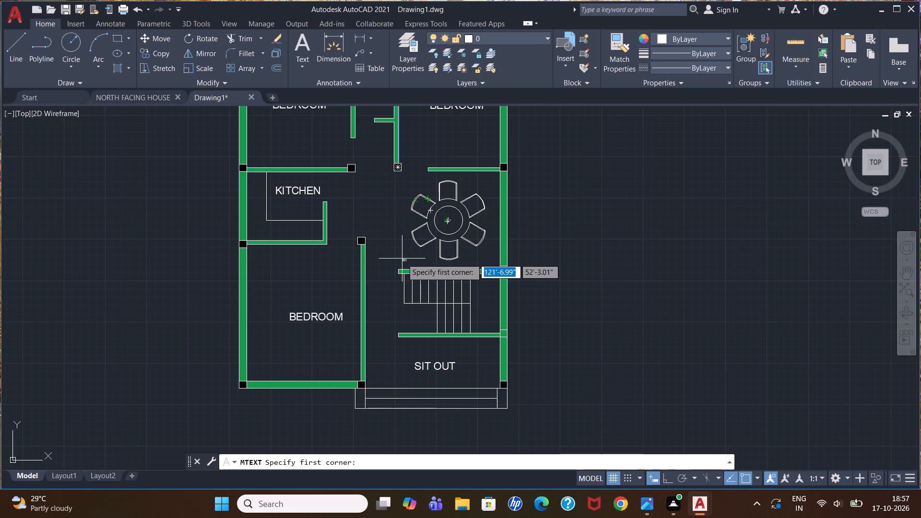
click(374, 196)
click(404, 235)
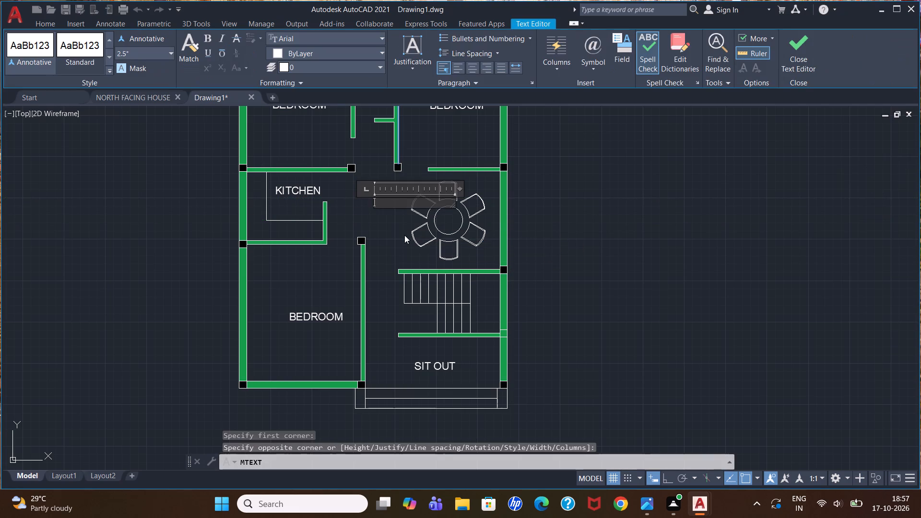
text(DINNINH)
key(BackSpace)
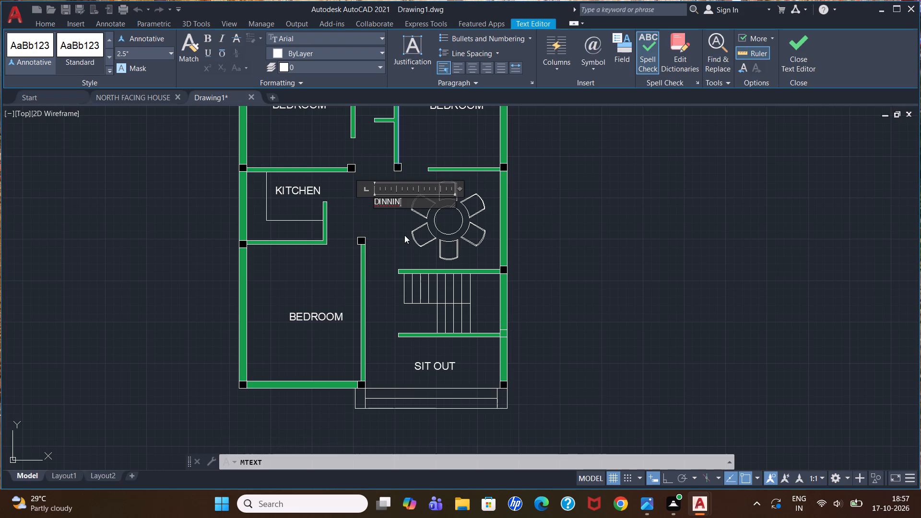
text(G HALL)
Break the DINNING HALL text onto two lines and indent HALL with three spaces.
click(408, 199)
key(Return)
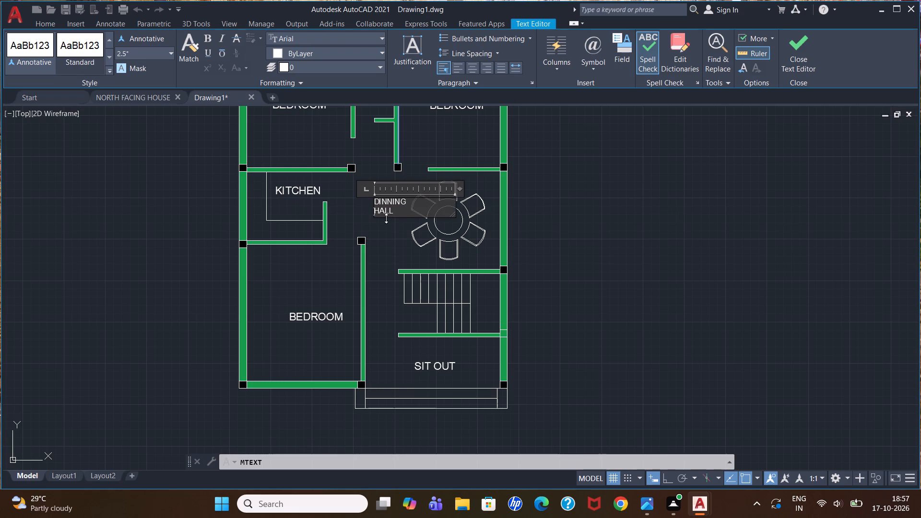
key(space)
key(space)
key(space)
Set the height of both lines of the DINNING HALL text to 5" and finish editing it.
drag(411, 210, 375, 222)
drag(375, 222, 369, 192)
click(169, 54)
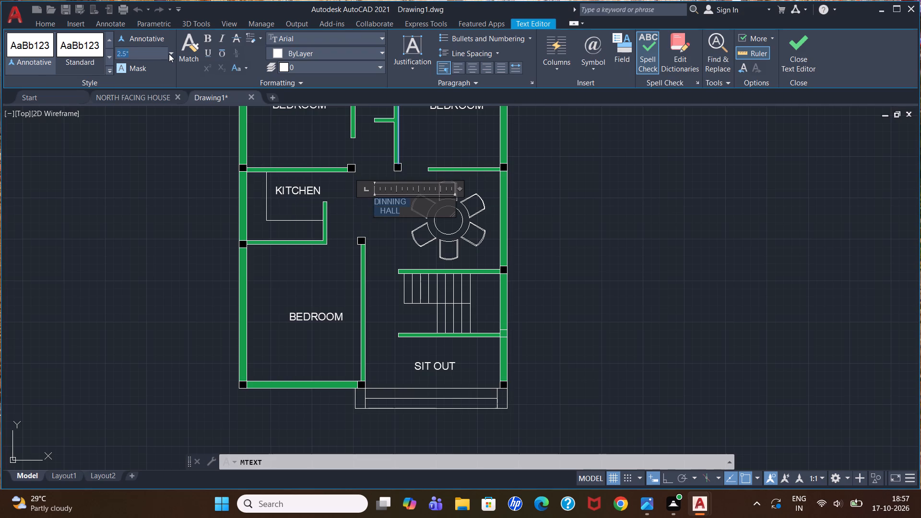
drag(145, 52, 92, 52)
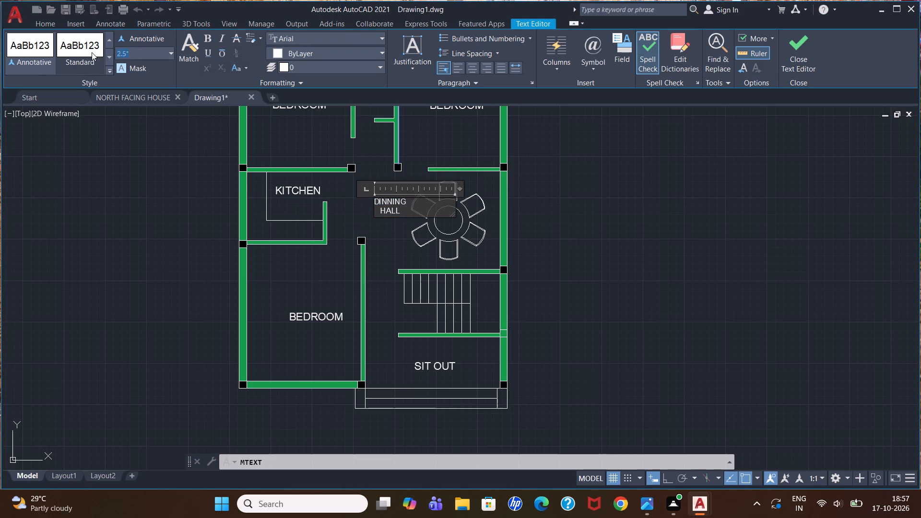
key(BackSpace)
text(5")
key(Return)
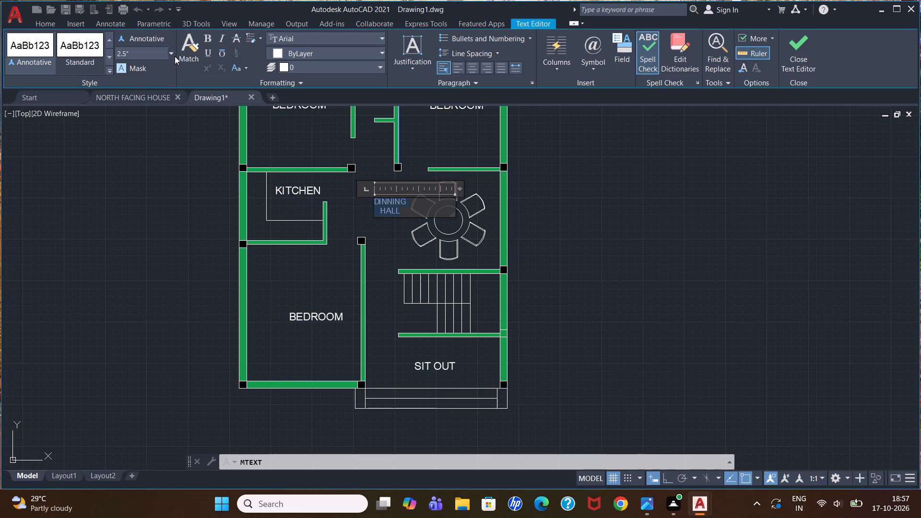
click(172, 54)
click(148, 94)
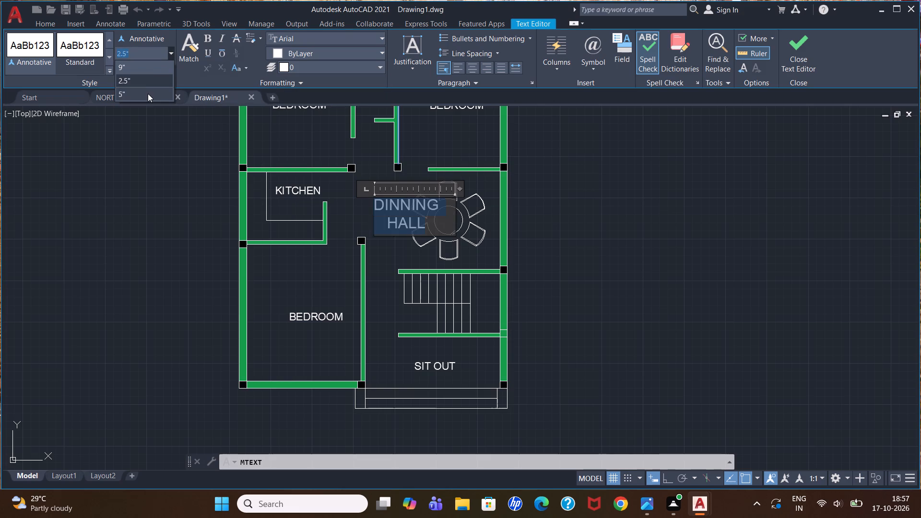
click(622, 229)
Move the DINNING HALL label onto the centre of the round dining table.
click(379, 204)
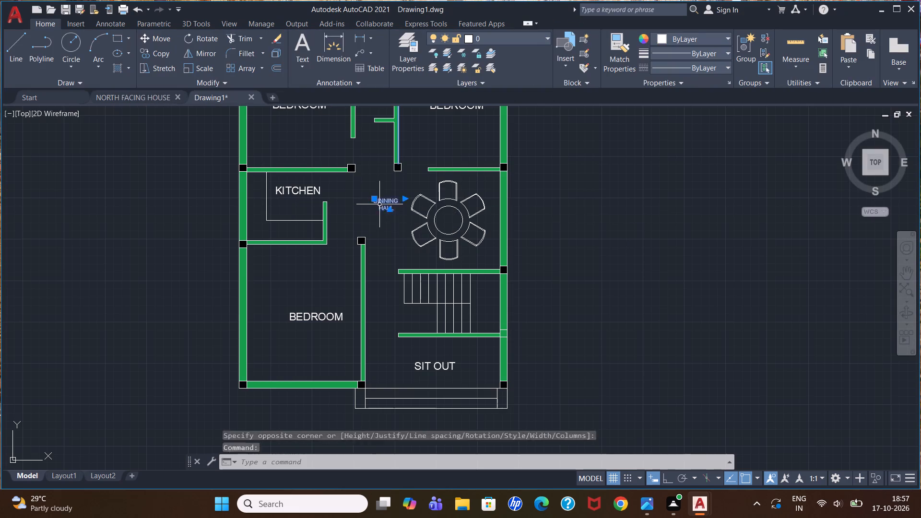
key(m)
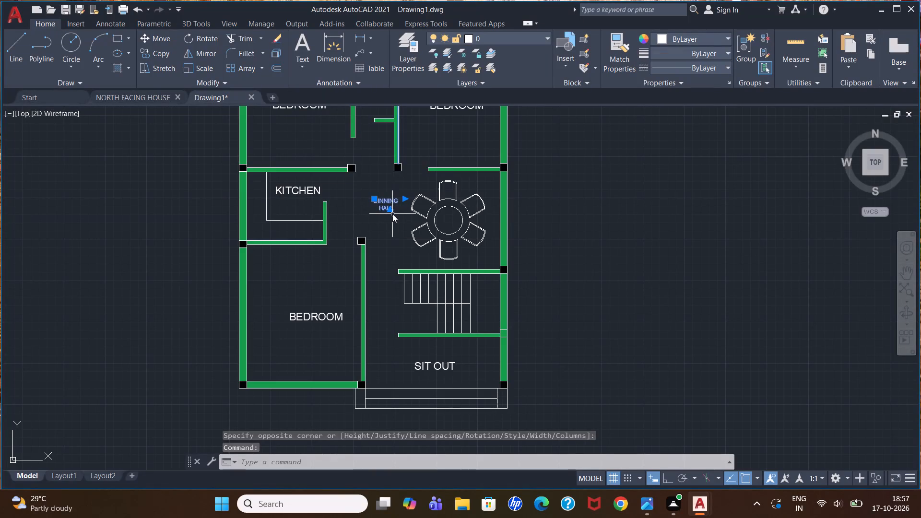
key(Return)
click(383, 205)
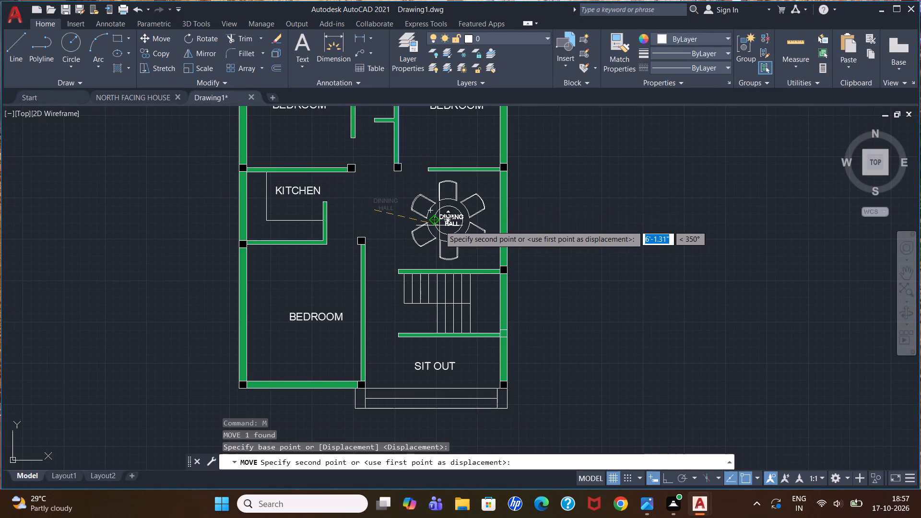
click(437, 226)
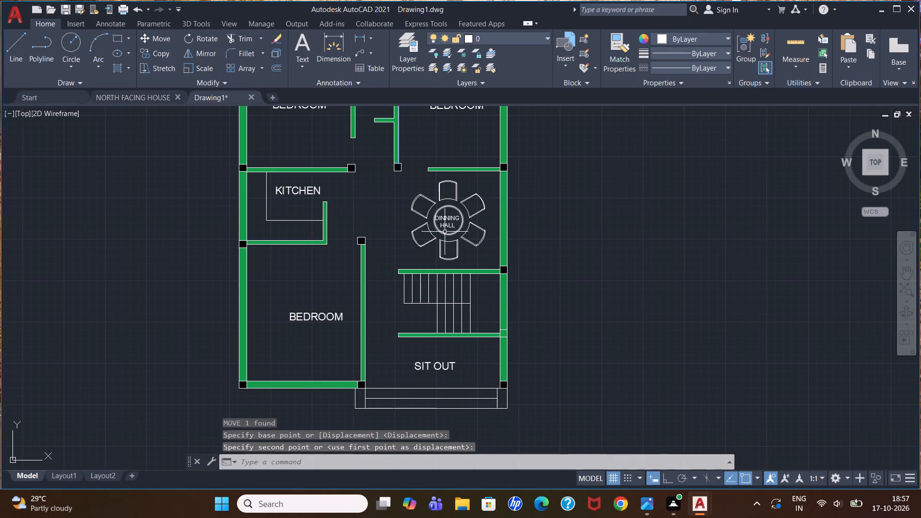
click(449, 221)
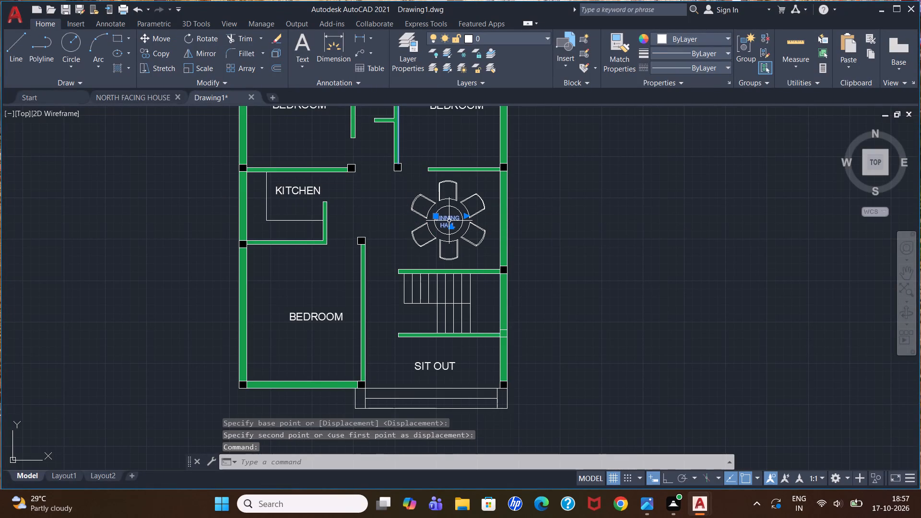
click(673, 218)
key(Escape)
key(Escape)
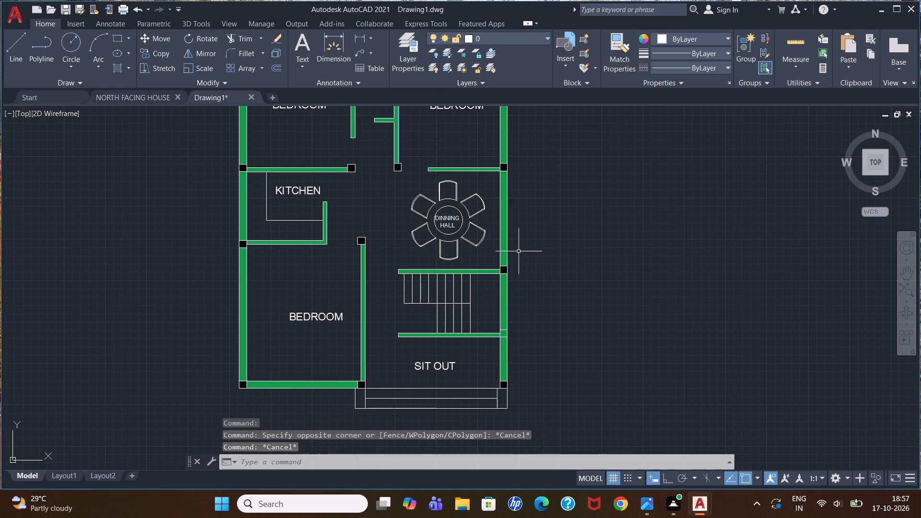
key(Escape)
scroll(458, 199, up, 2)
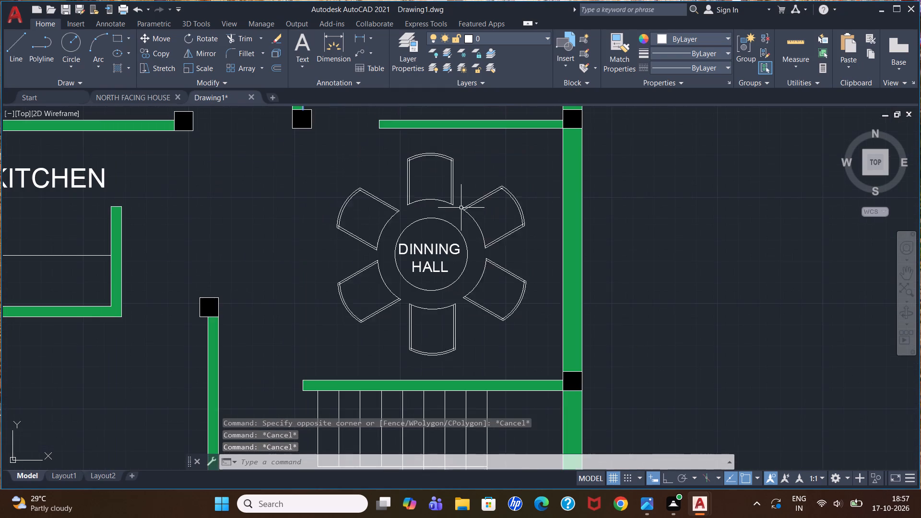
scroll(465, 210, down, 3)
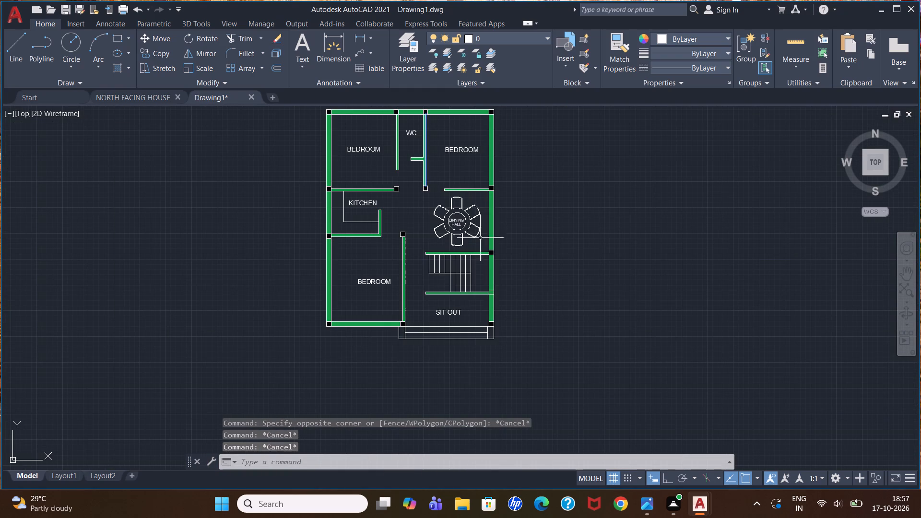
Add multiline text reading STAIRS beside the staircase, between the dining area and the SIT OUT.
scroll(448, 262, up, 2)
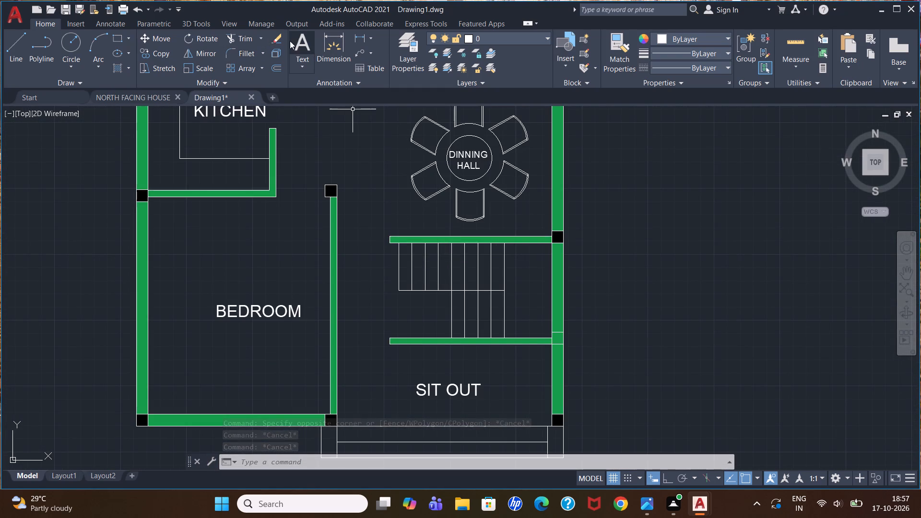
click(294, 43)
click(381, 298)
click(419, 314)
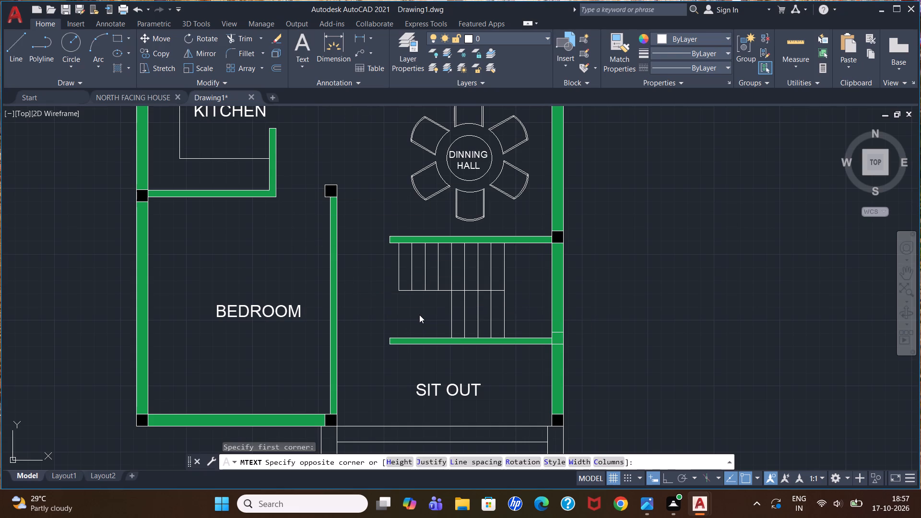
text(STARI)
key(BackSpace)
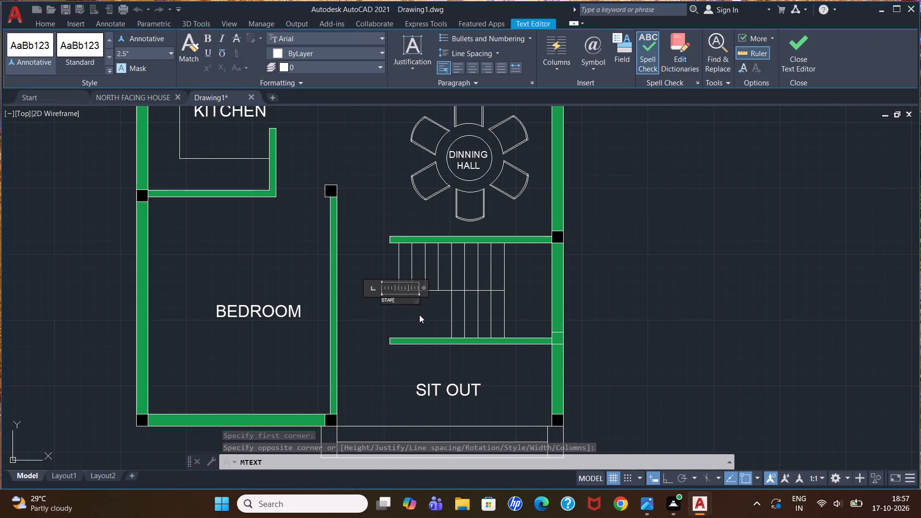
key(BackSpace)
text(IRS)
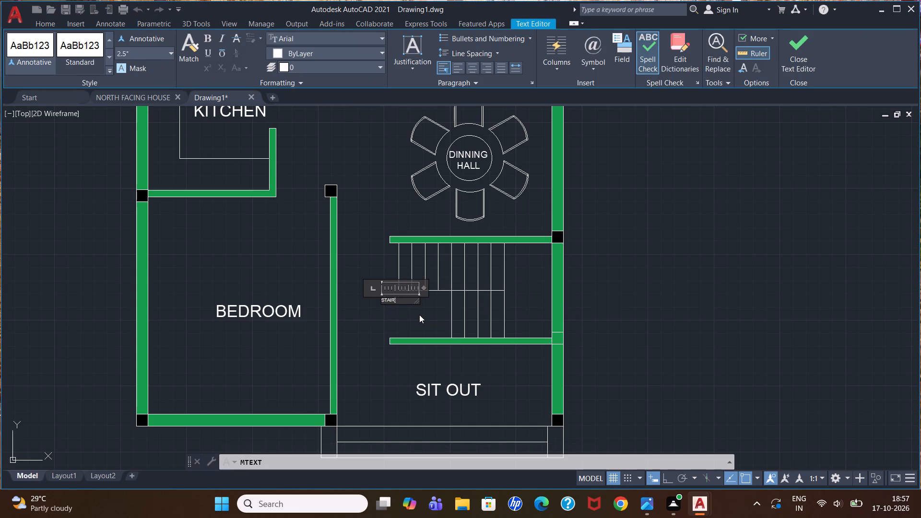
Set the STAIRS text height to 9" and finish editing it.
scroll(410, 302, up, 2)
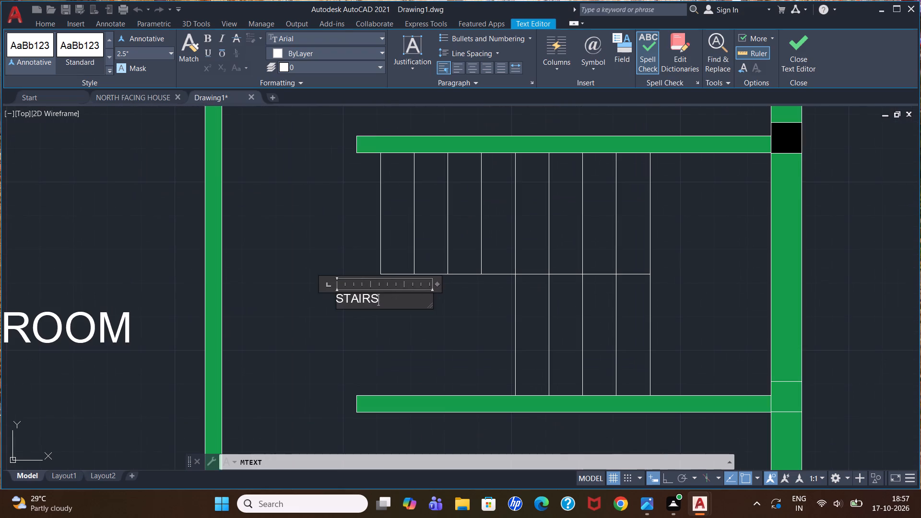
drag(406, 300, 305, 293)
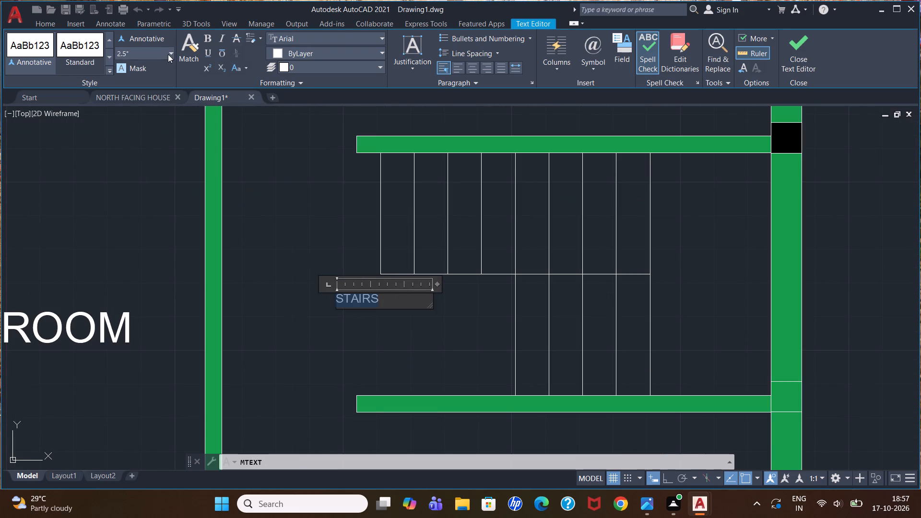
click(168, 54)
click(173, 49)
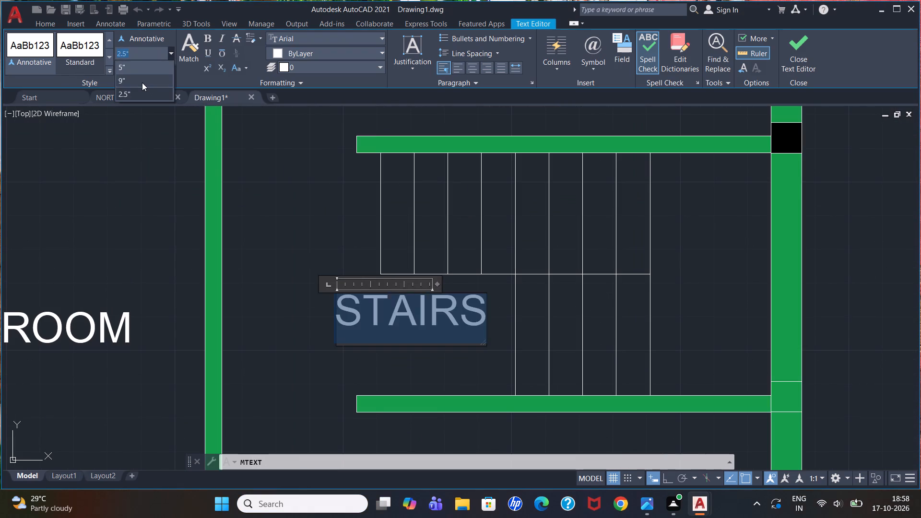
click(142, 82)
click(318, 378)
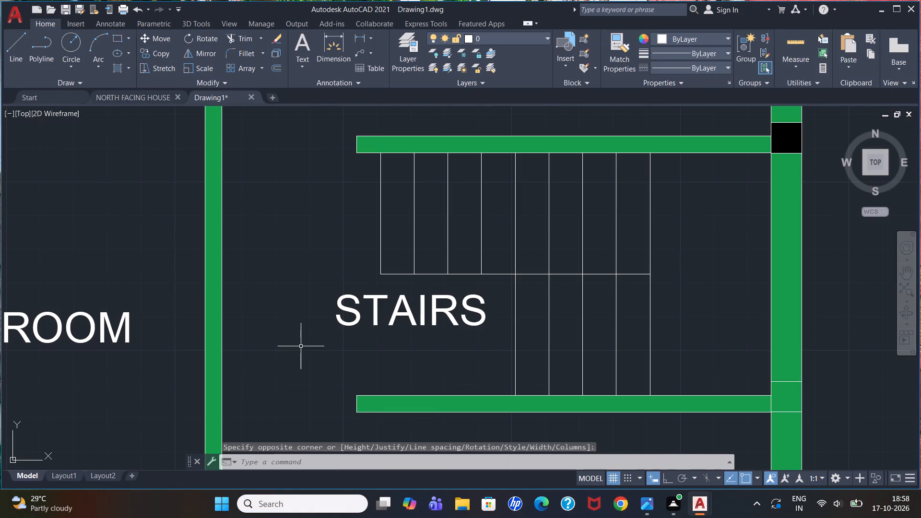
Add a vertical linear dimension inside the bedroom above the kitchen, along its outer side wall.
scroll(301, 346, down, 3)
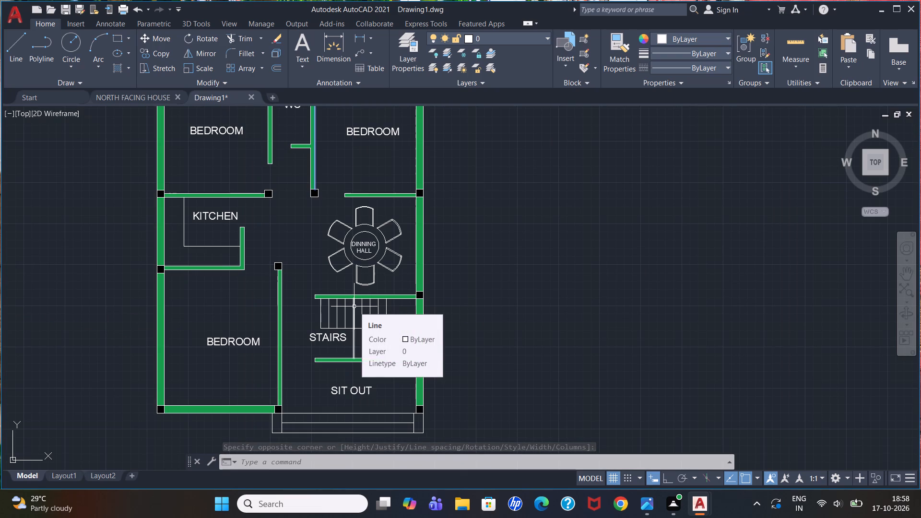
scroll(281, 247, up, 2)
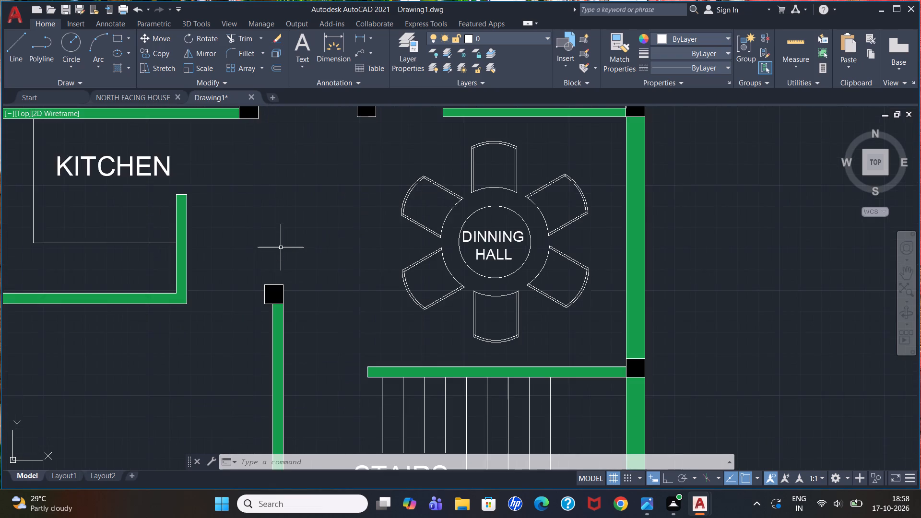
scroll(281, 247, down, 3)
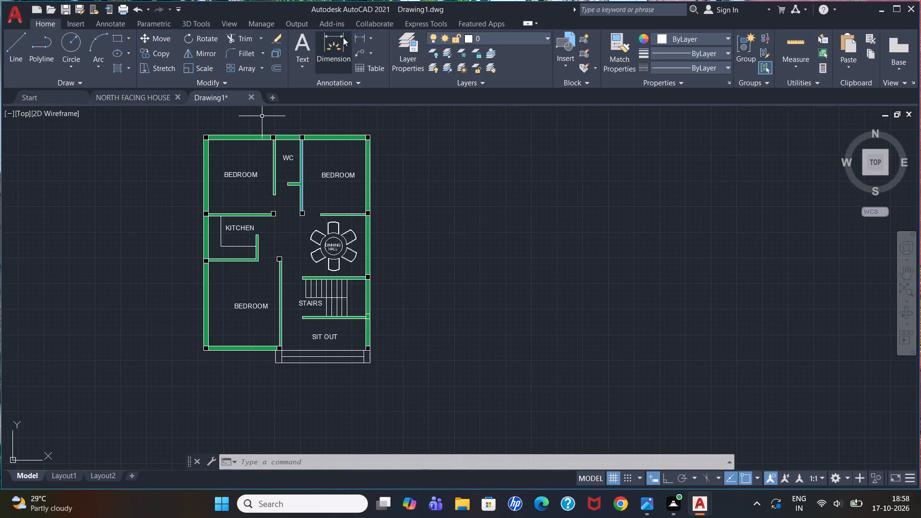
click(365, 39)
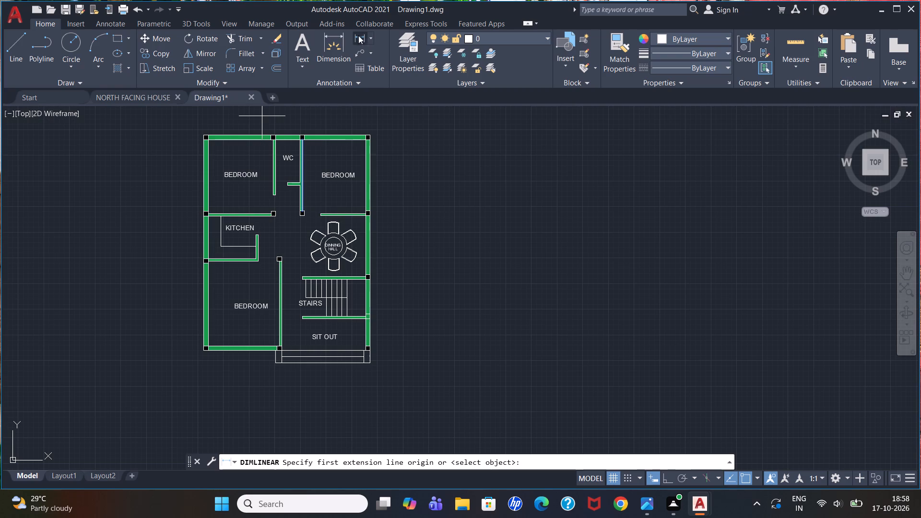
scroll(202, 178, up, 3)
scroll(202, 178, down, 4)
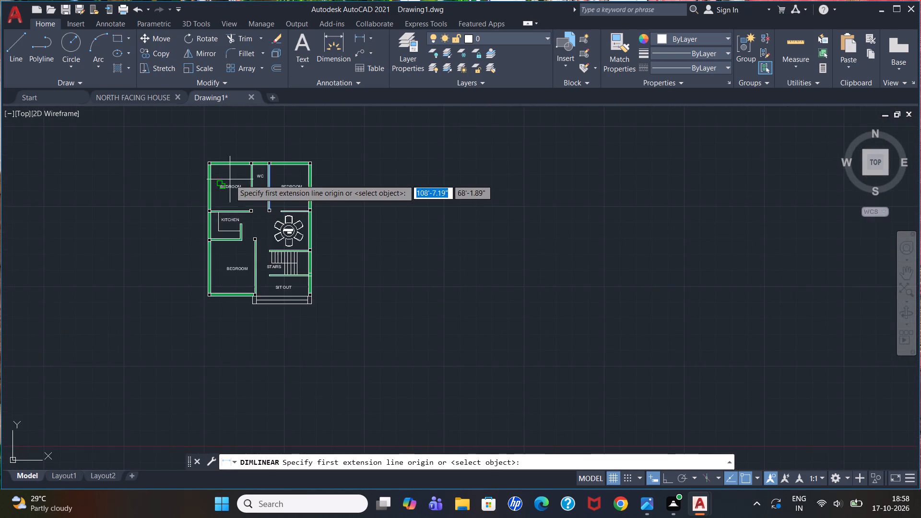
scroll(225, 171, up, 3)
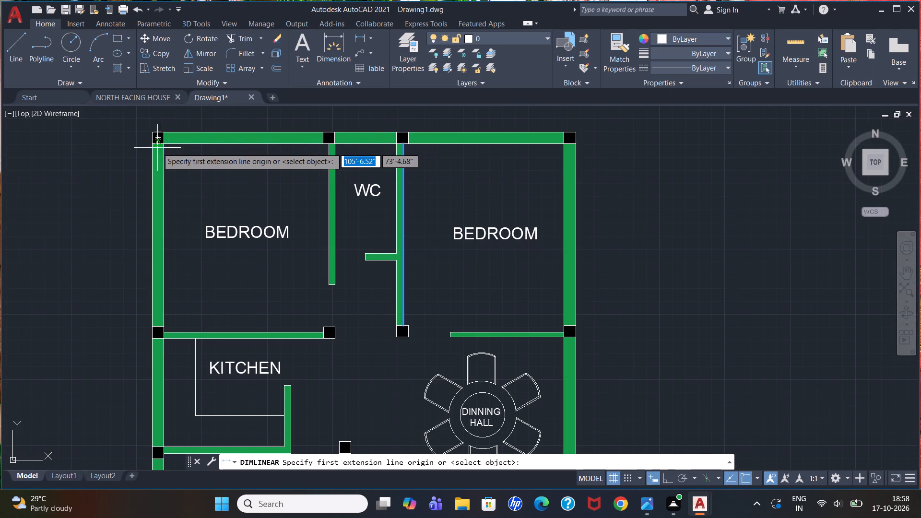
click(164, 147)
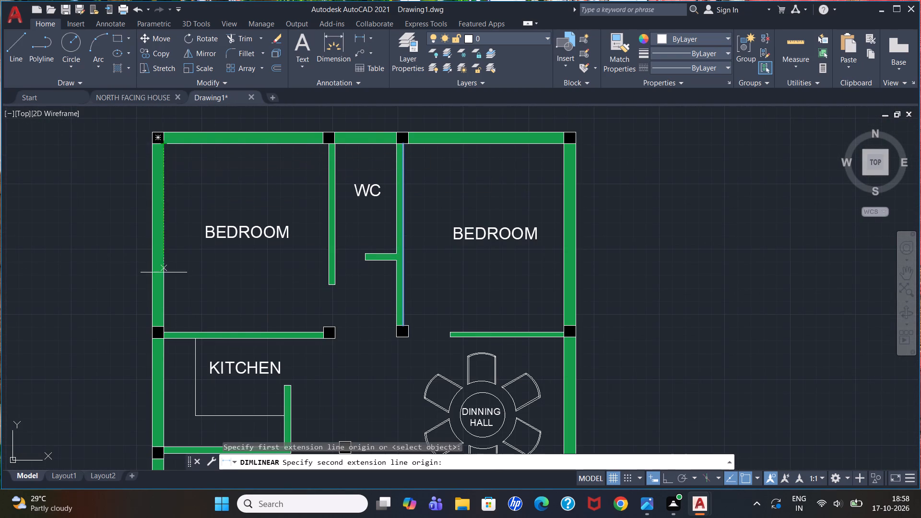
click(163, 332)
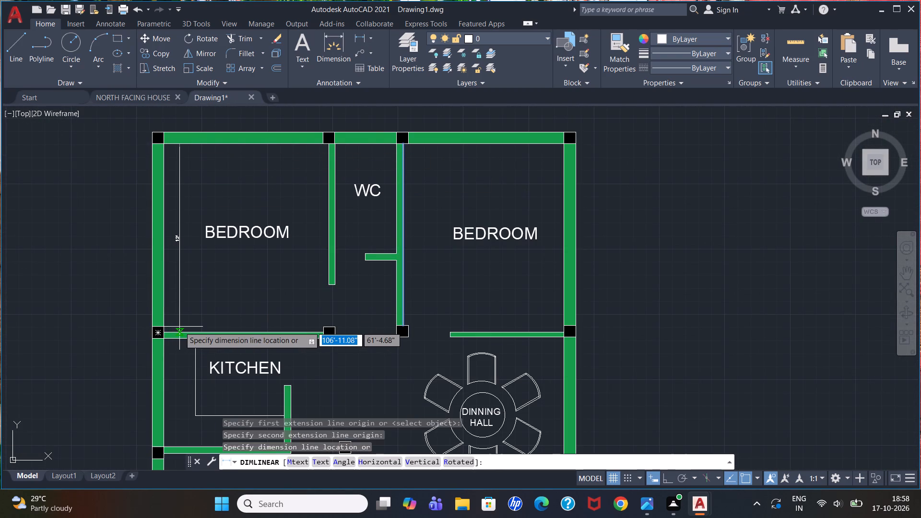
click(175, 324)
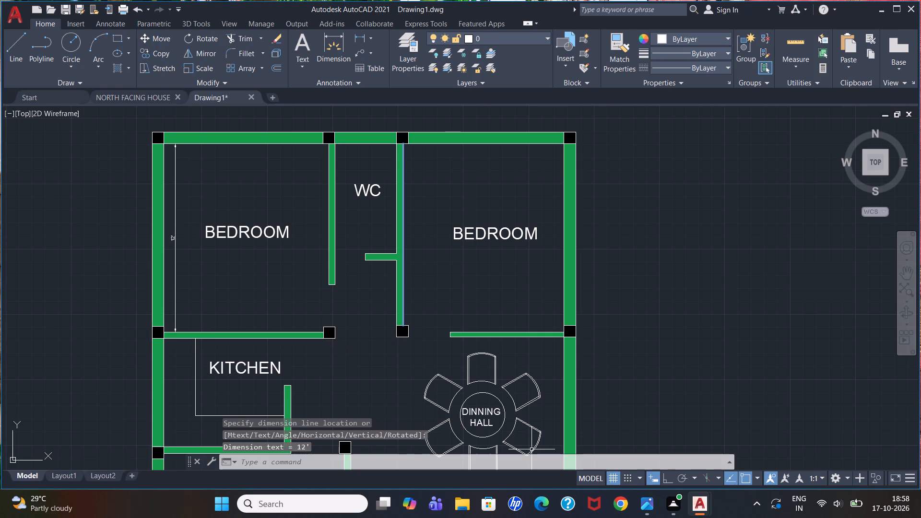
Turn on Ortho mode and add a horizontal linear dimension across the same bedroom, just below its top wall.
click(669, 474)
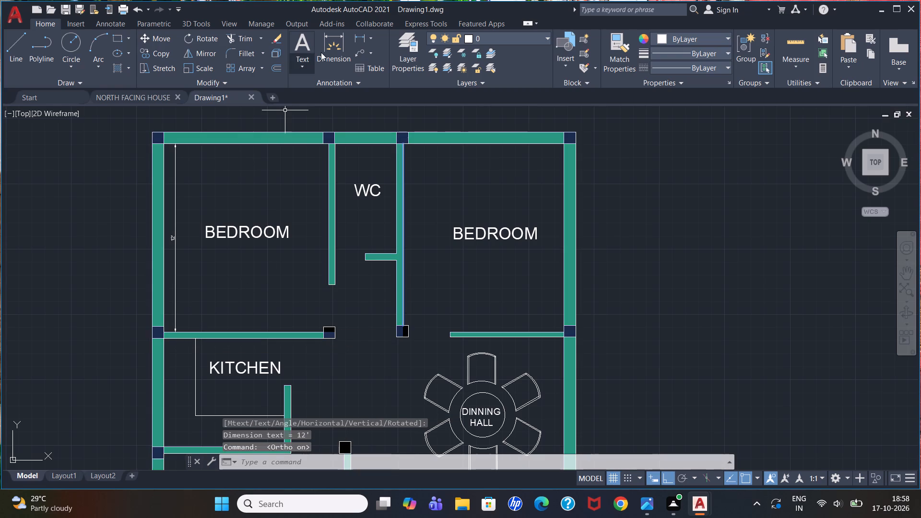
click(361, 37)
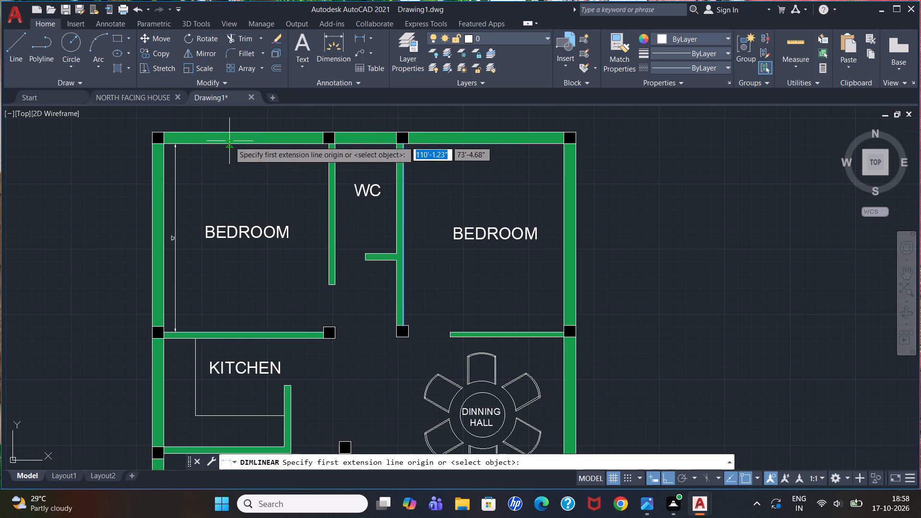
click(165, 148)
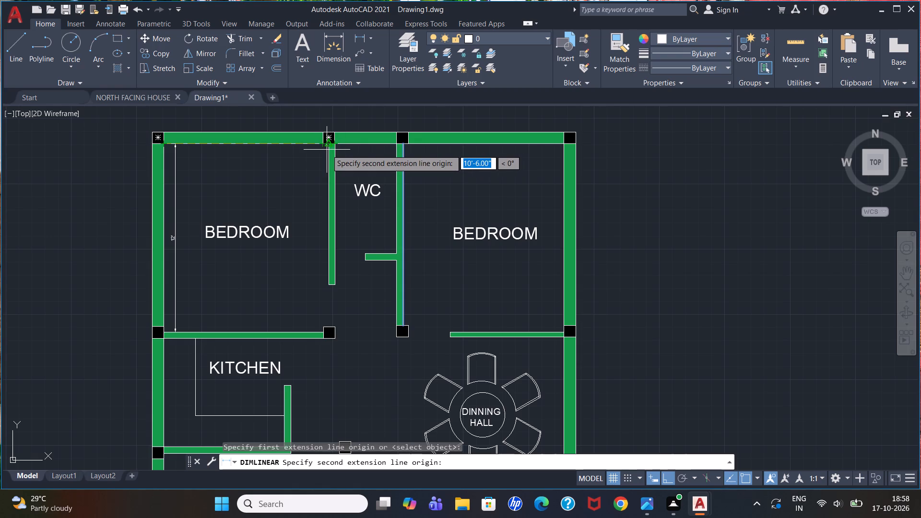
scroll(327, 151, up, 2)
click(329, 137)
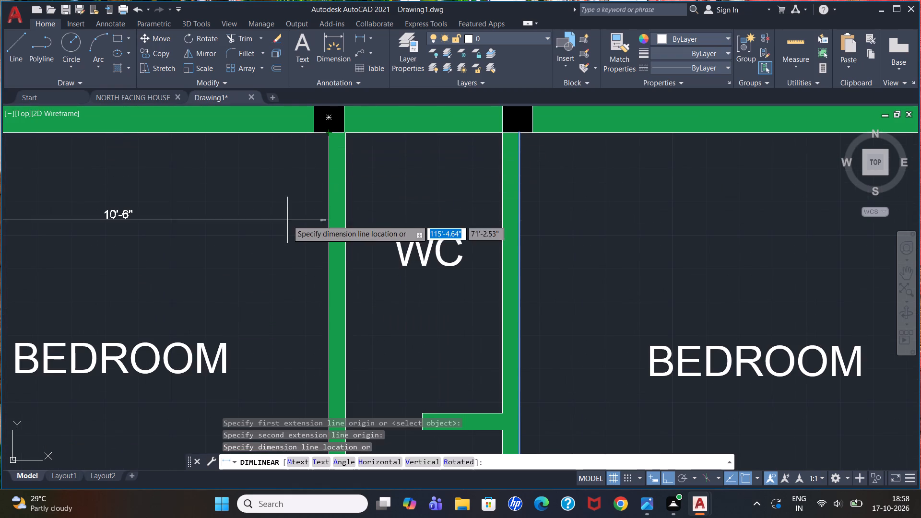
click(296, 184)
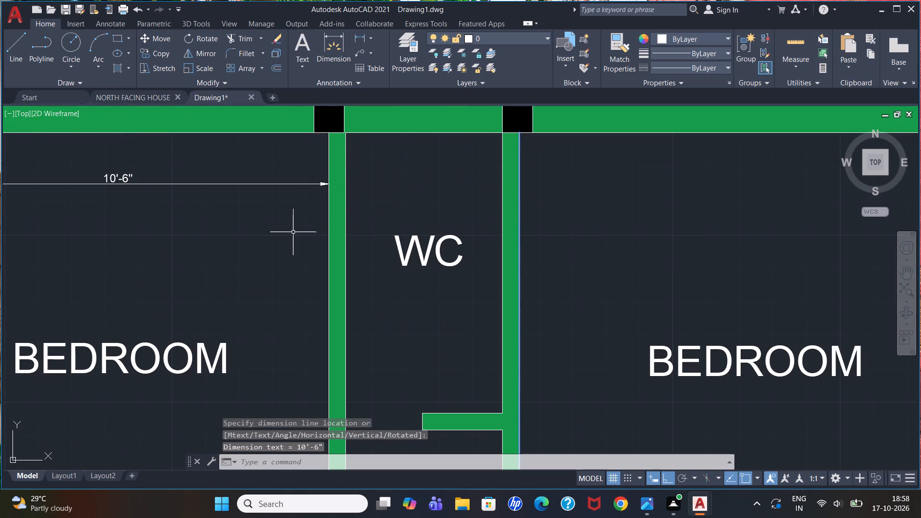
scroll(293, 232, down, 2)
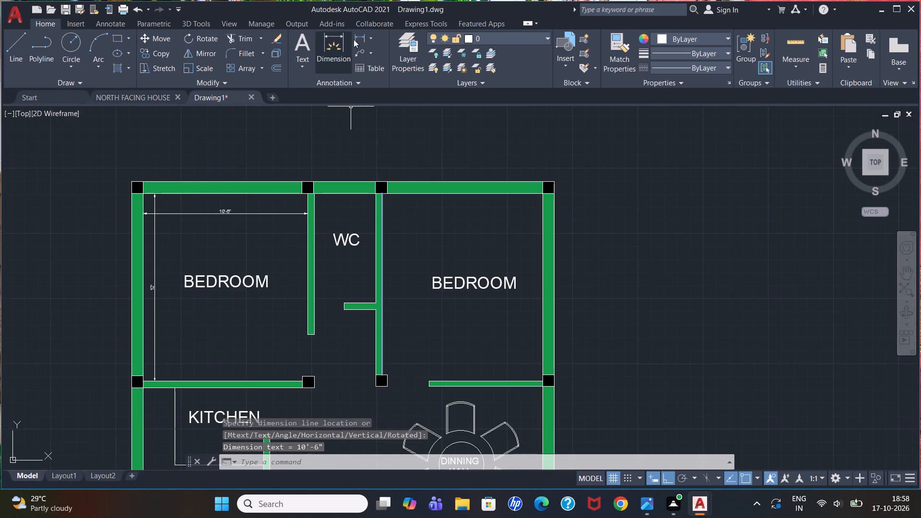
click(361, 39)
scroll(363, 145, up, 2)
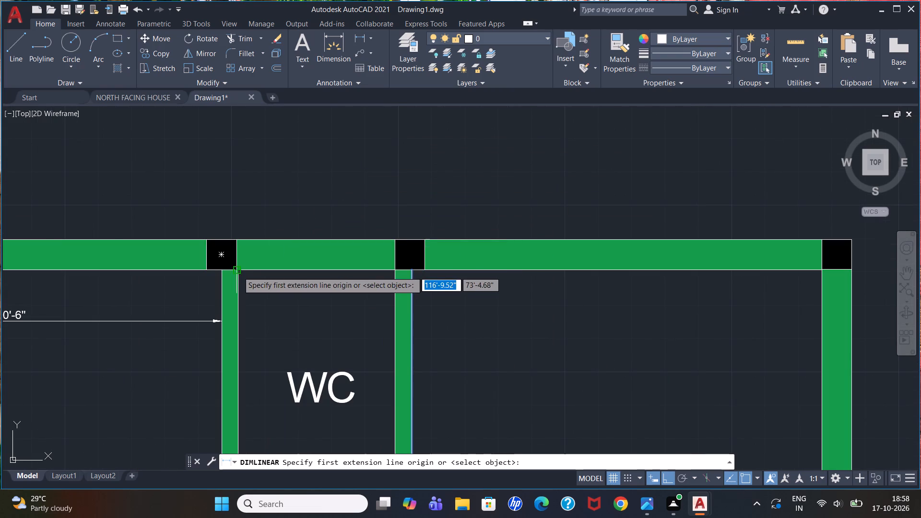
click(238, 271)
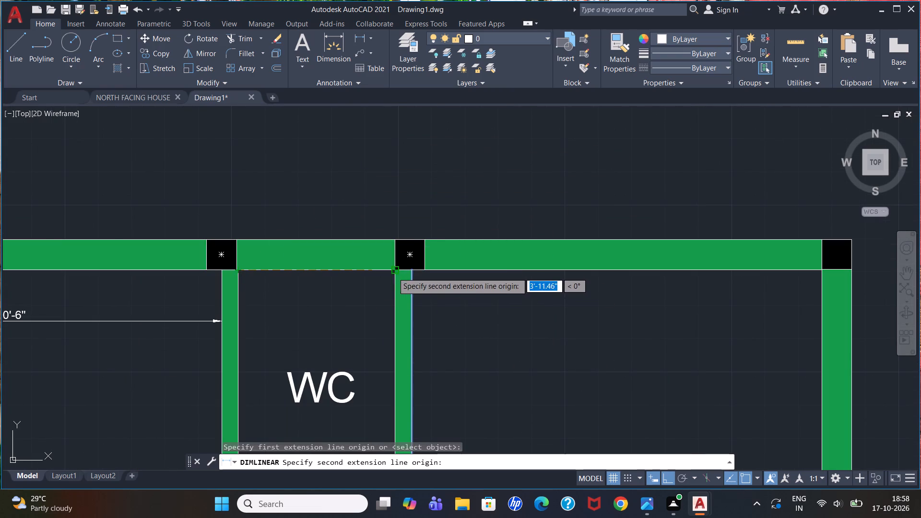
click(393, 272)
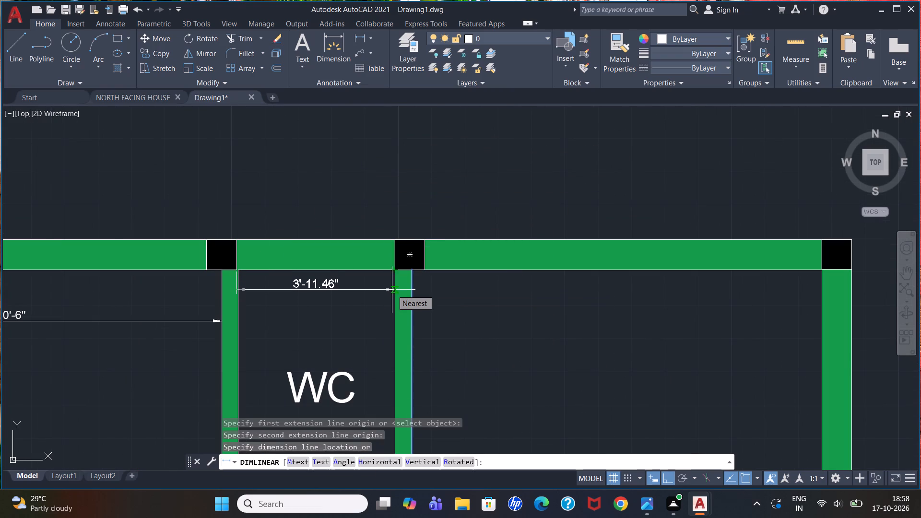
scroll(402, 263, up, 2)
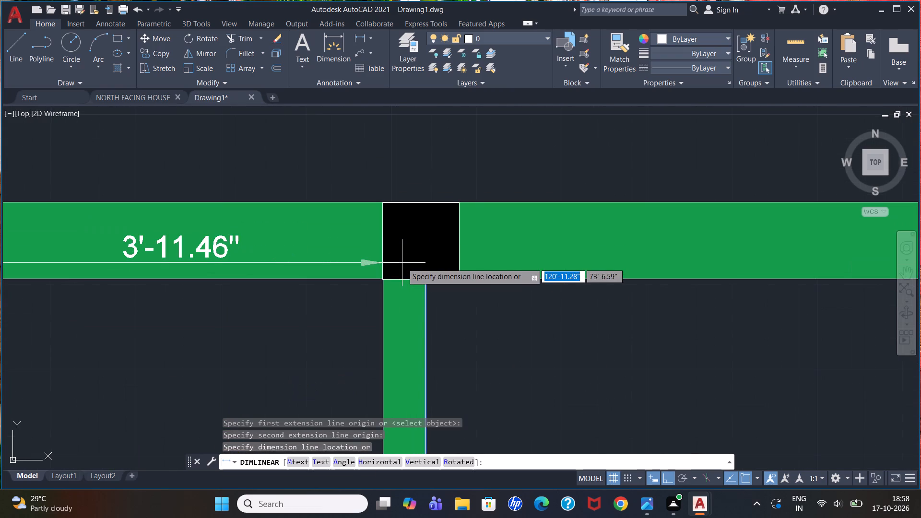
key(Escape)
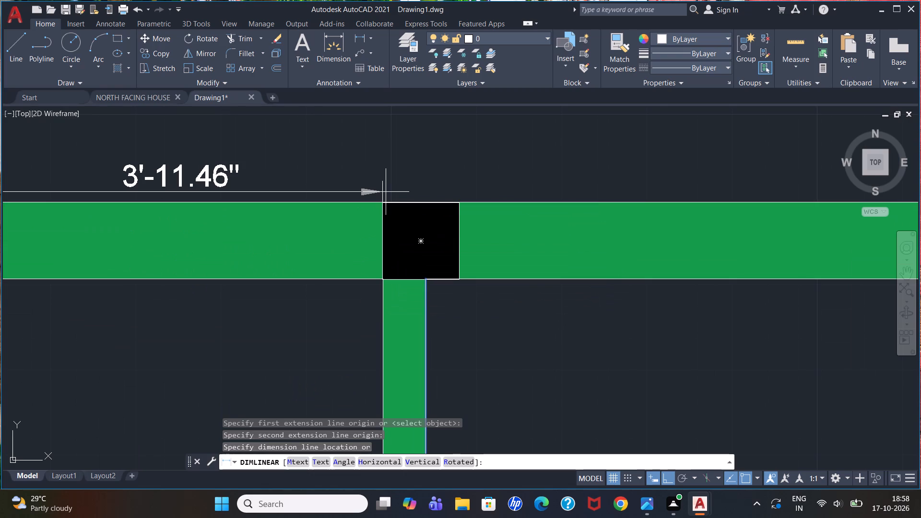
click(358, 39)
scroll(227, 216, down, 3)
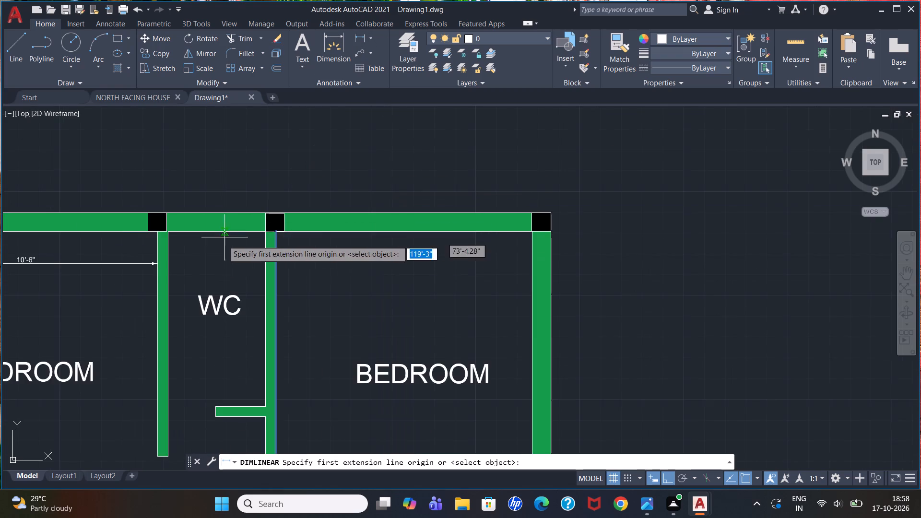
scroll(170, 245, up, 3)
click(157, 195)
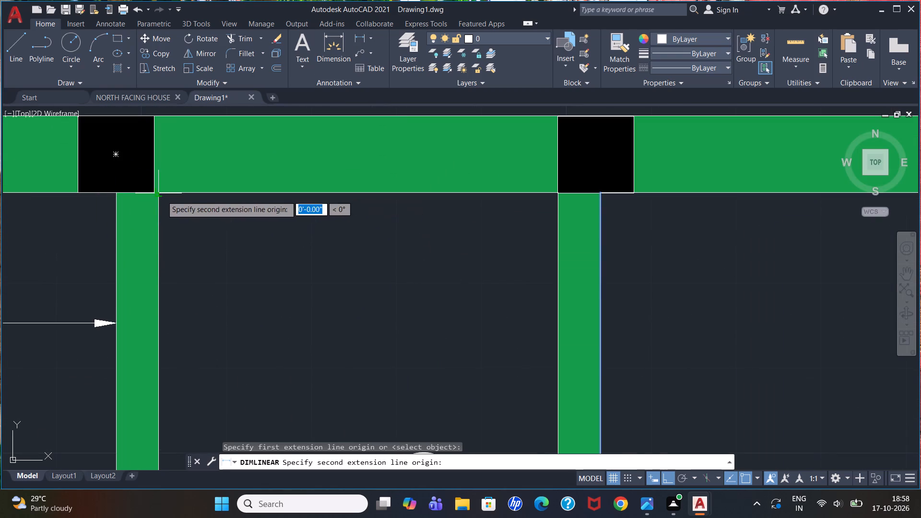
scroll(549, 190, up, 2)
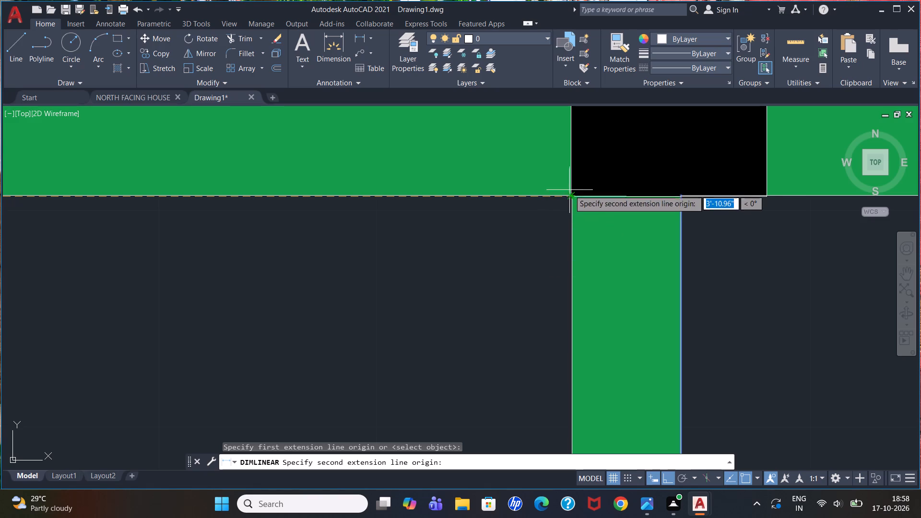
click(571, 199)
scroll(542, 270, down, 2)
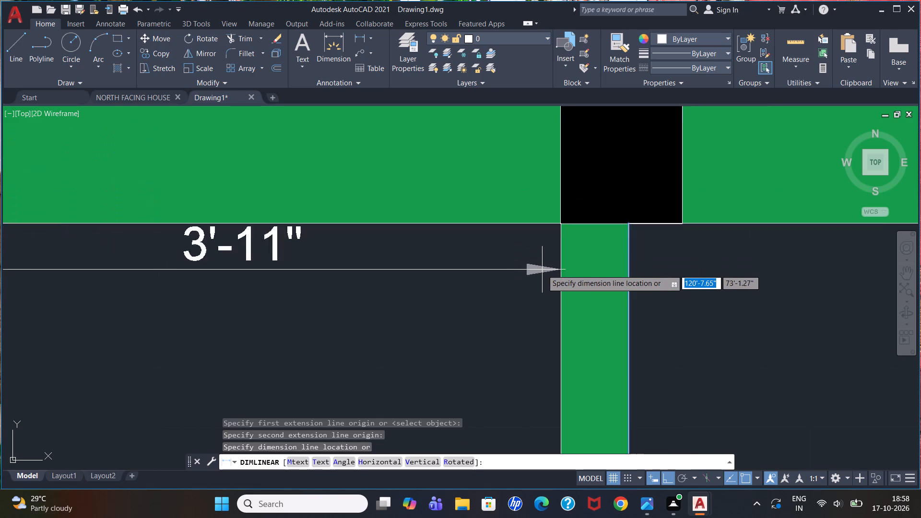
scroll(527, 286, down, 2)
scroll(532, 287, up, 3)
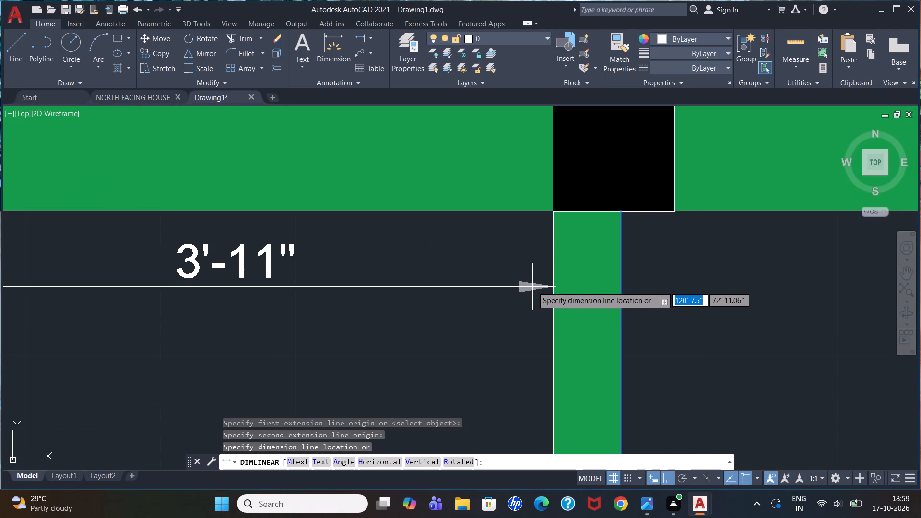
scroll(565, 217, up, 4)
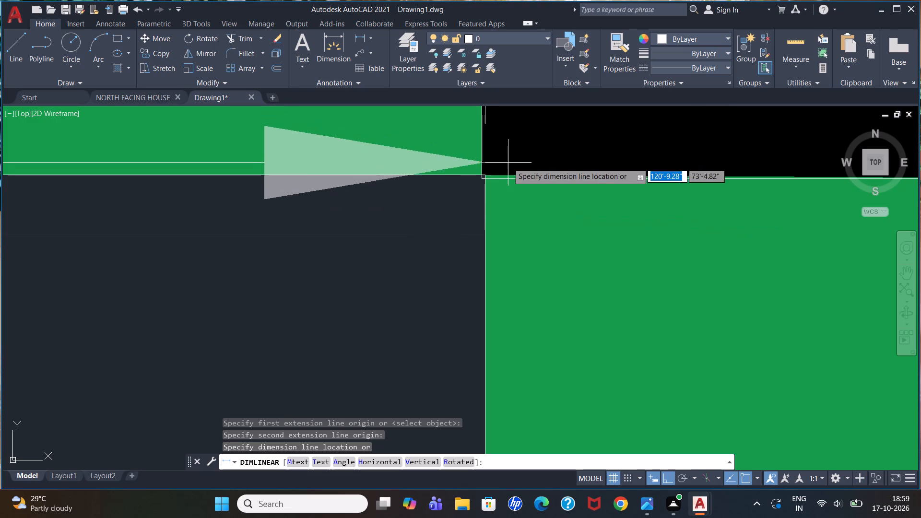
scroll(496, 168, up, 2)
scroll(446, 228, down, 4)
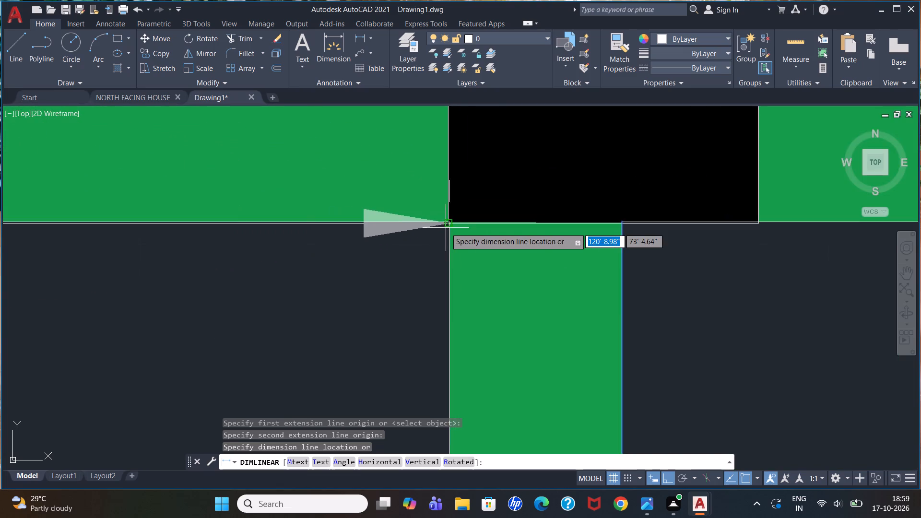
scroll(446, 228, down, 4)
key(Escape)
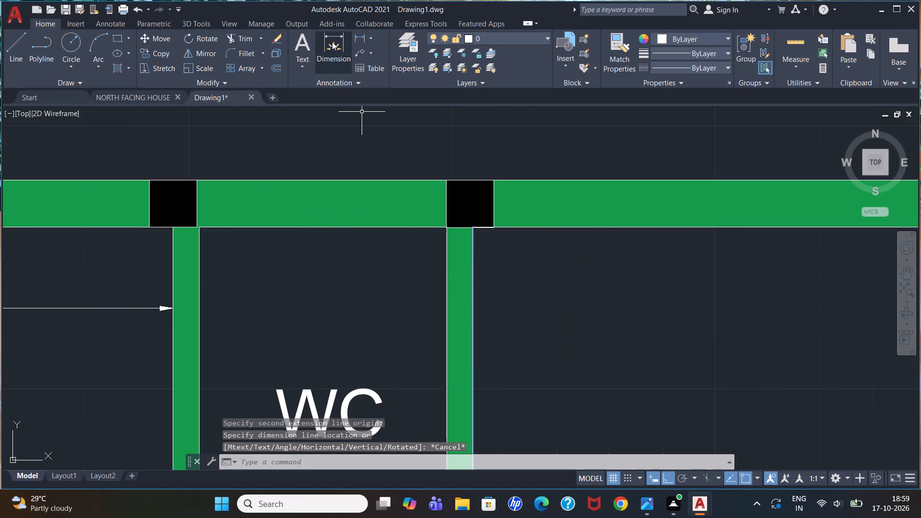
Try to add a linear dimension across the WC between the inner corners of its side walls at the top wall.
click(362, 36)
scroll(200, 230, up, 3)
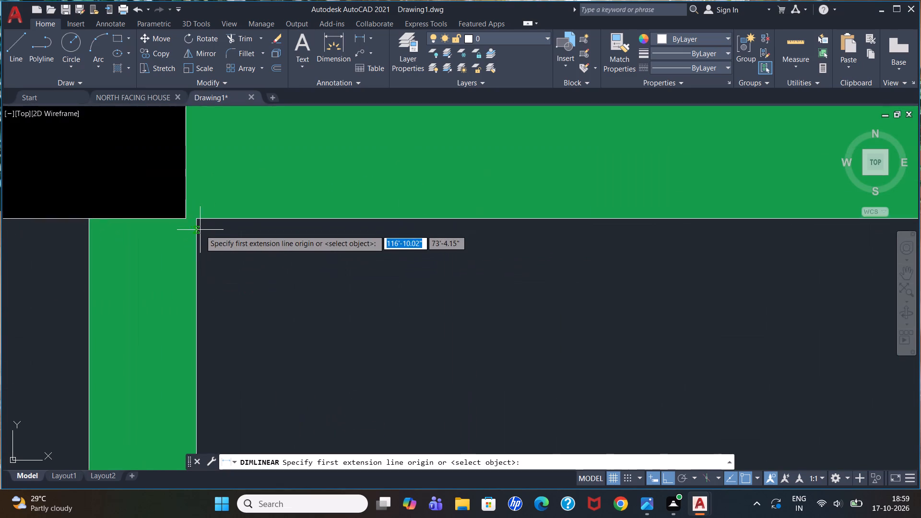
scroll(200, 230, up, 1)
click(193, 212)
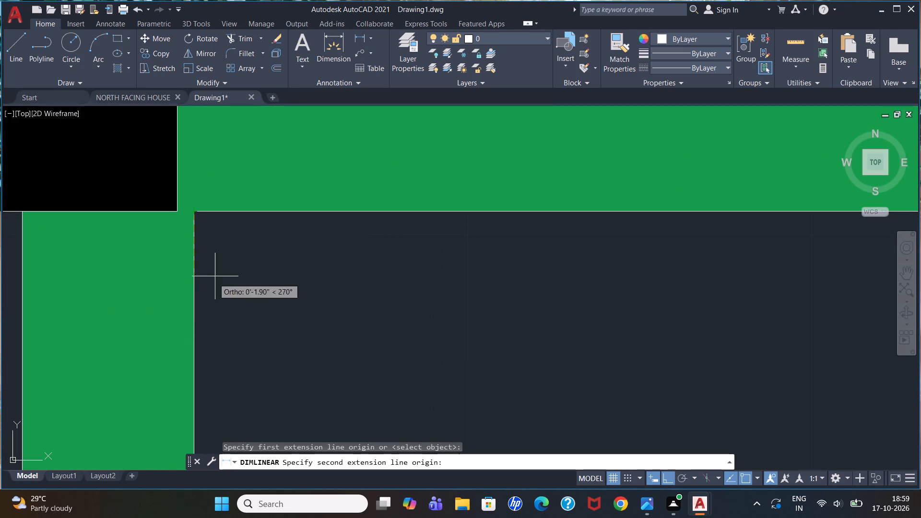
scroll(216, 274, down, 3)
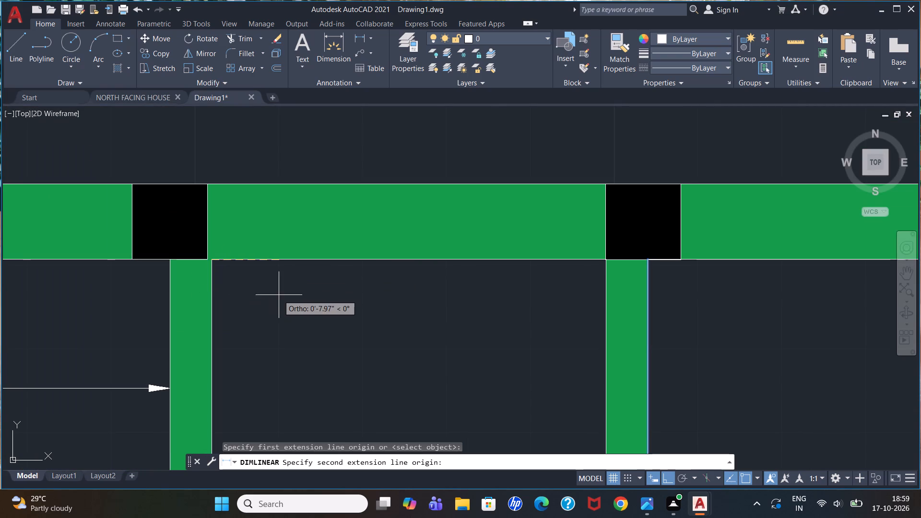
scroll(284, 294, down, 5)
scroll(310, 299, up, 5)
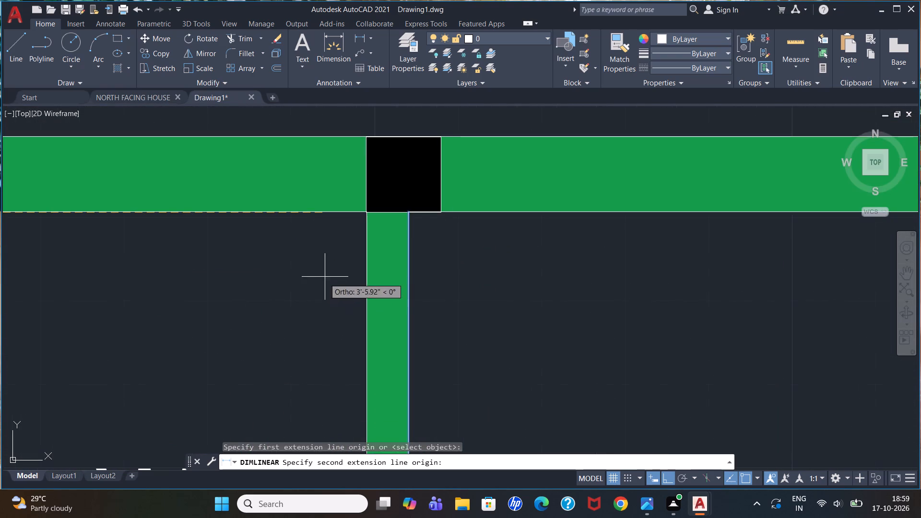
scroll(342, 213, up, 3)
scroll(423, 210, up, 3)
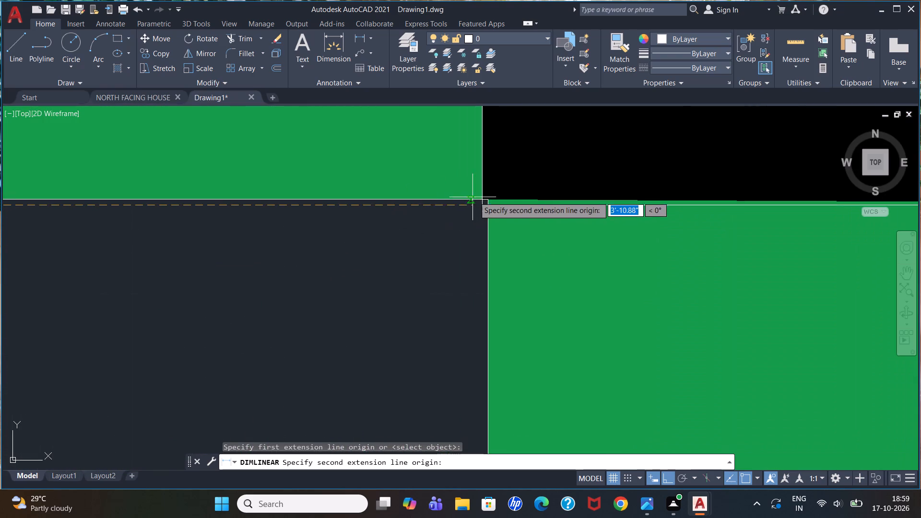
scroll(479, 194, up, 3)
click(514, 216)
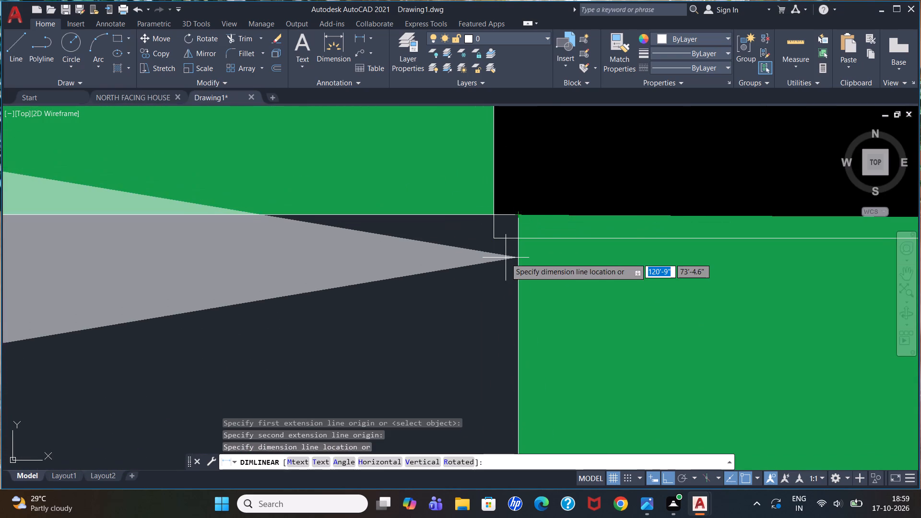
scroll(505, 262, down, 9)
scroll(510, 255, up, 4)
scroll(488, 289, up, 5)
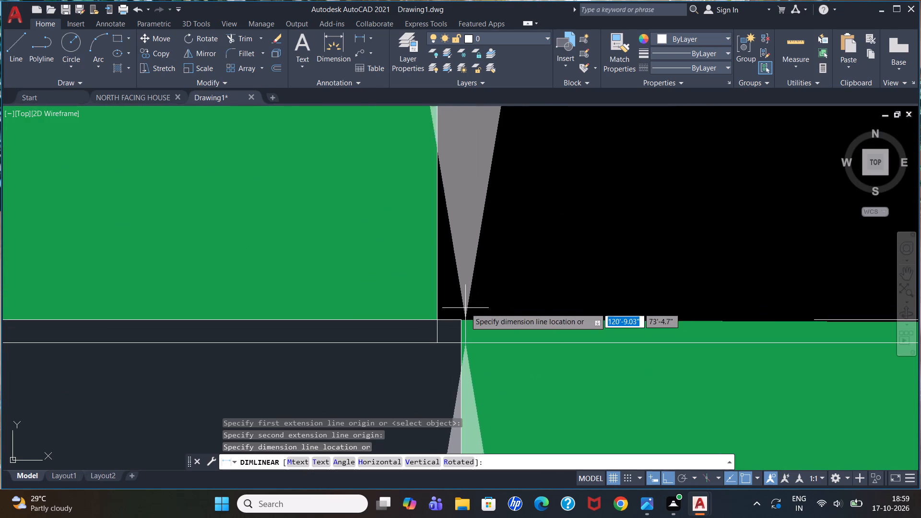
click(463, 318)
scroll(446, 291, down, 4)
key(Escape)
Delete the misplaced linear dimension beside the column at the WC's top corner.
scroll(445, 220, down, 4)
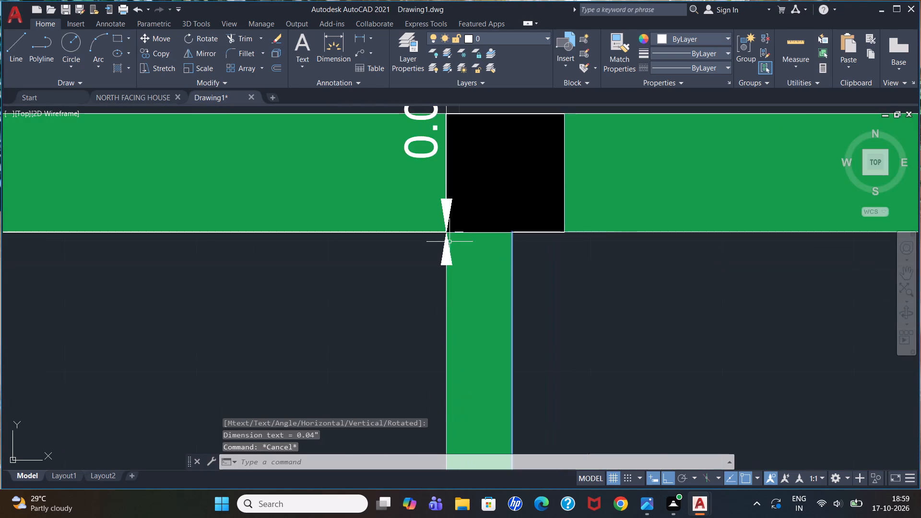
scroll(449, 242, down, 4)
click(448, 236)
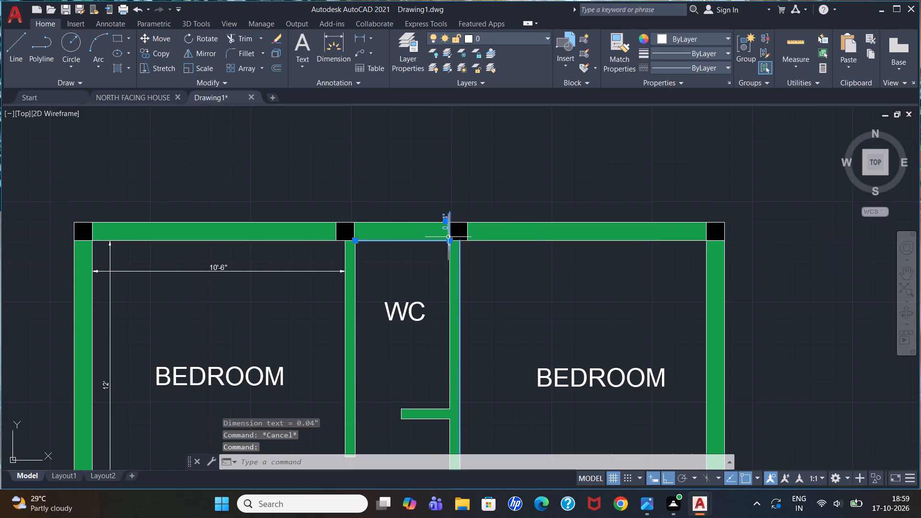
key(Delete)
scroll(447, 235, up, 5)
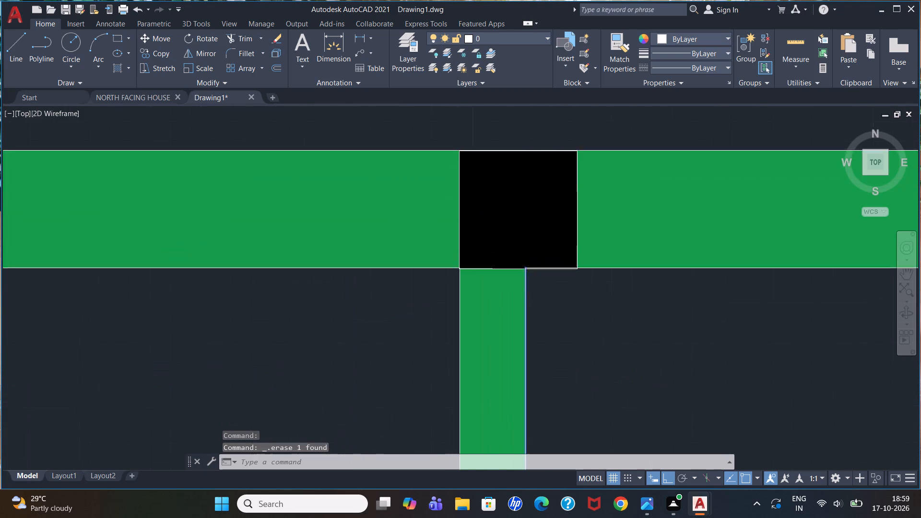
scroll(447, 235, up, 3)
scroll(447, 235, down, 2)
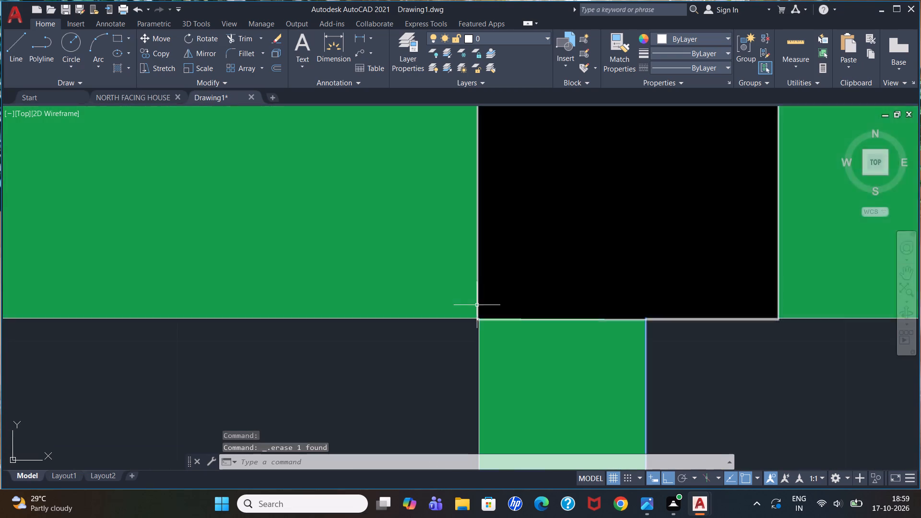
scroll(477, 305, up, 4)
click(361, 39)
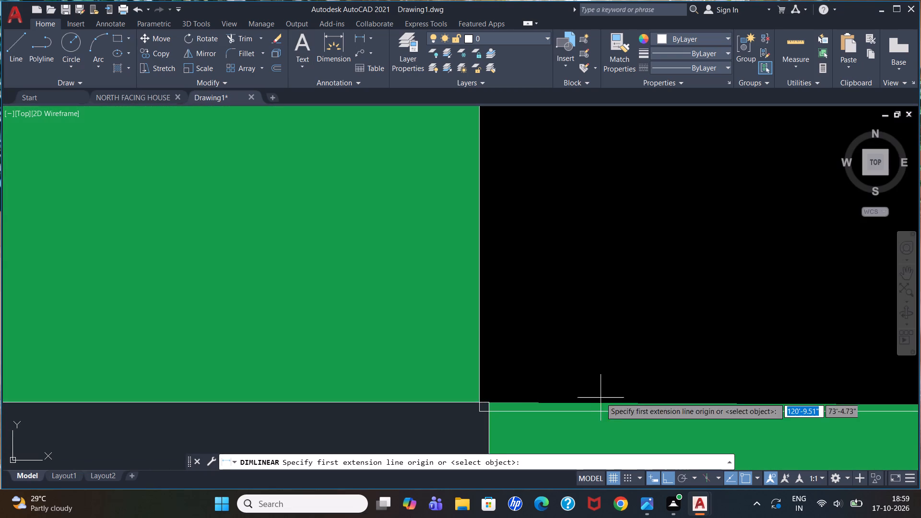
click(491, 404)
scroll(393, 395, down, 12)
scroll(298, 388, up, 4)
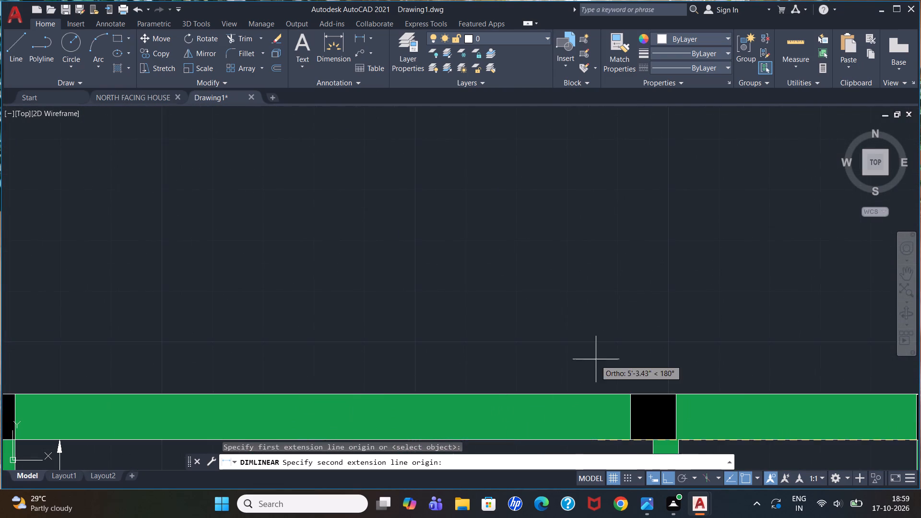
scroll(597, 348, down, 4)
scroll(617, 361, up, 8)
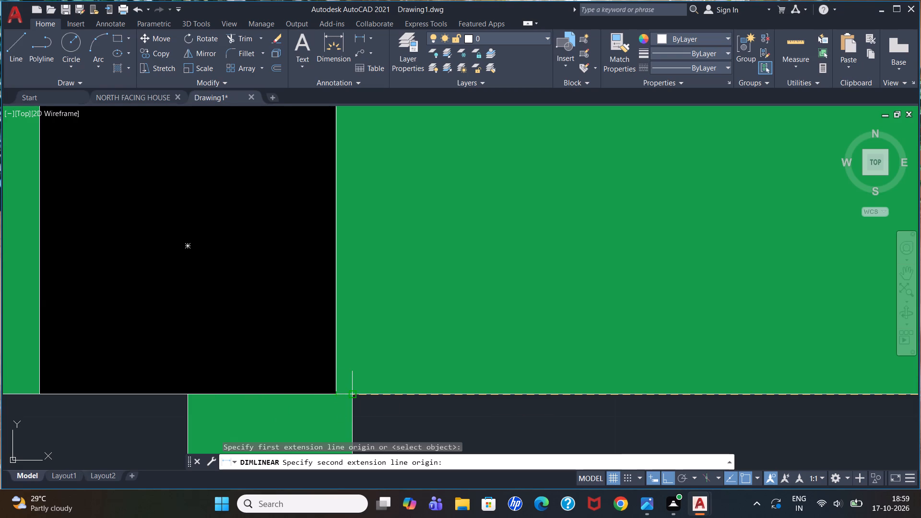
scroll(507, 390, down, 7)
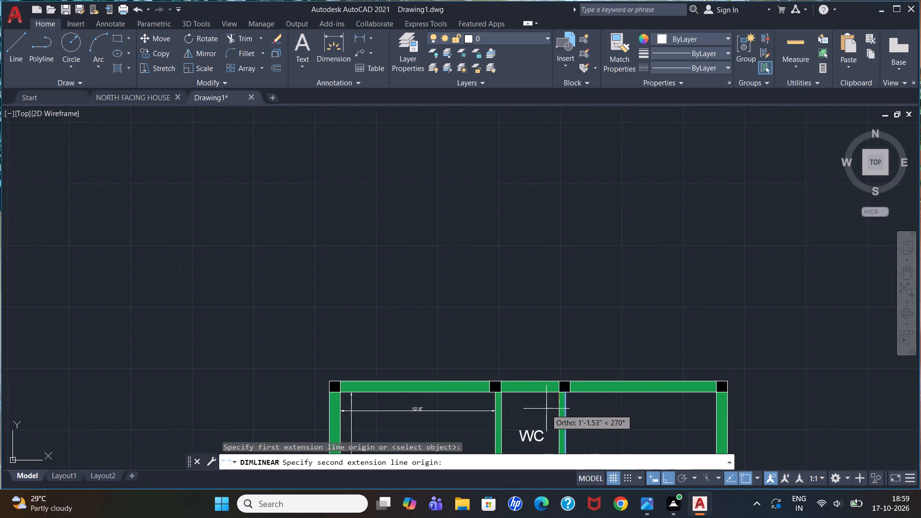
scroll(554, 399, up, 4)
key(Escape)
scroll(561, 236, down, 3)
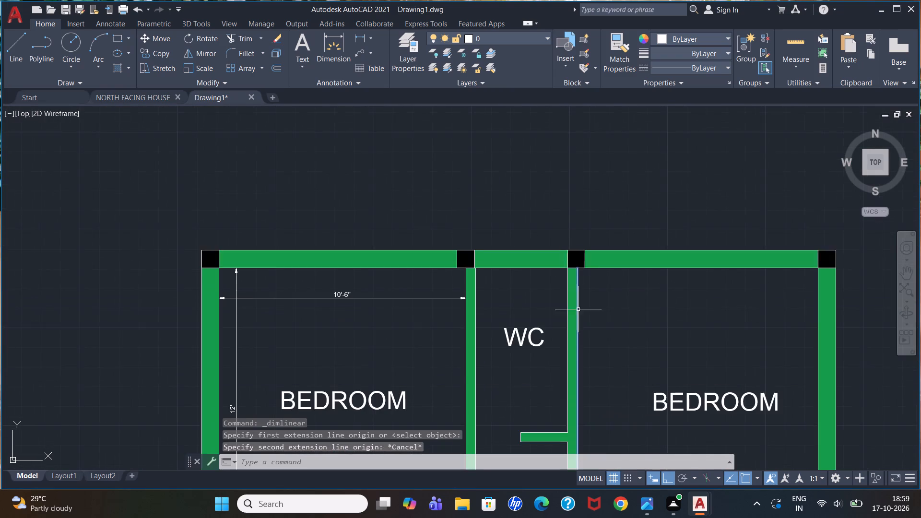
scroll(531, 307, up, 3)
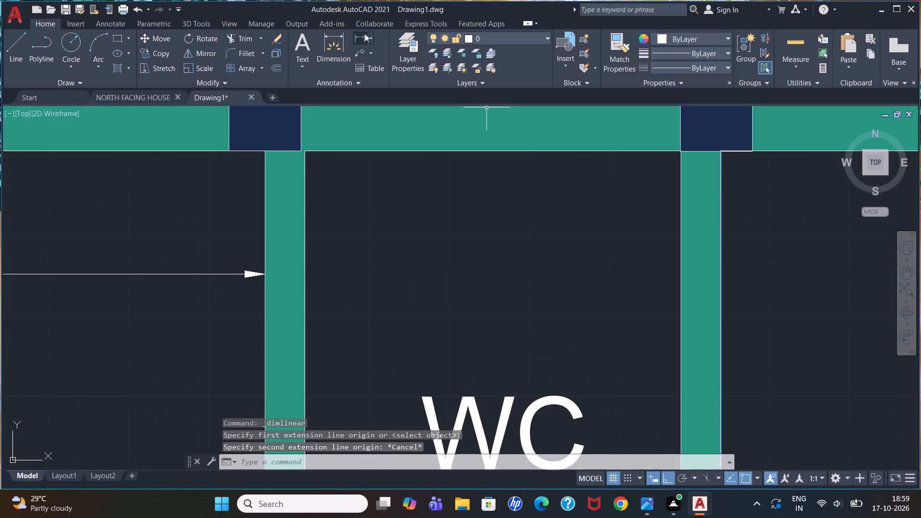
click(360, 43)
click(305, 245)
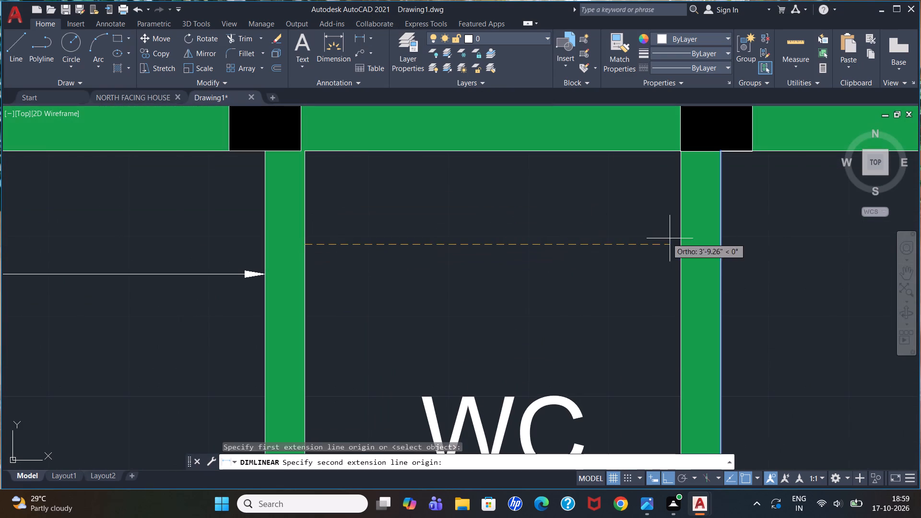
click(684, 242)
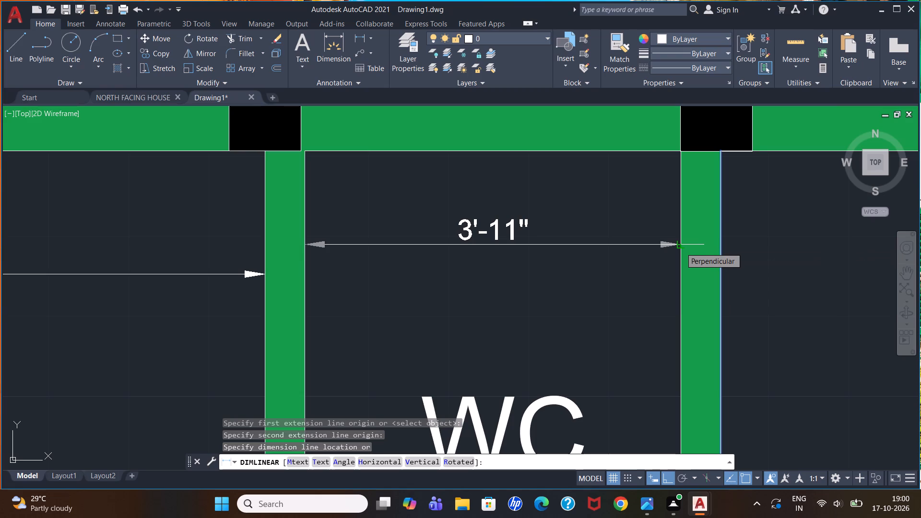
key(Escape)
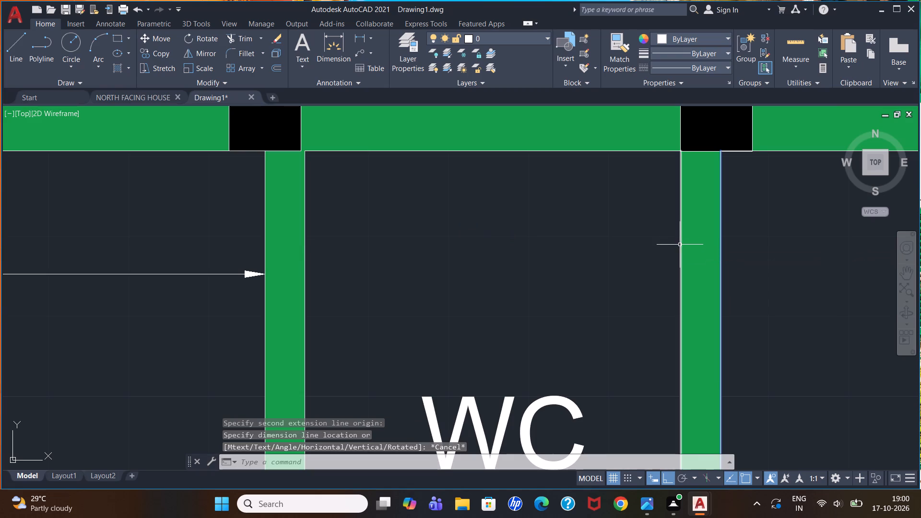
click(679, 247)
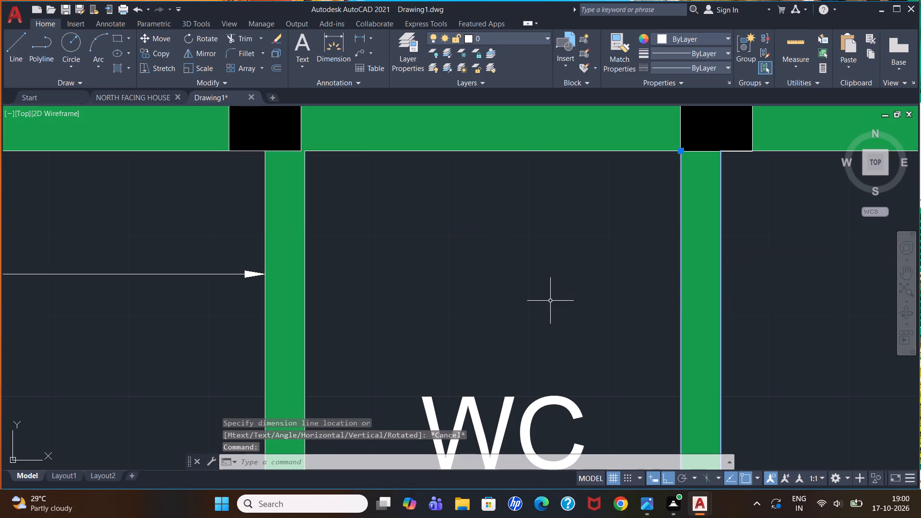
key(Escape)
Offset the WC-side line of the wall between the WC and the adjoining right-hand bedroom by 1" into the wall.
key(o)
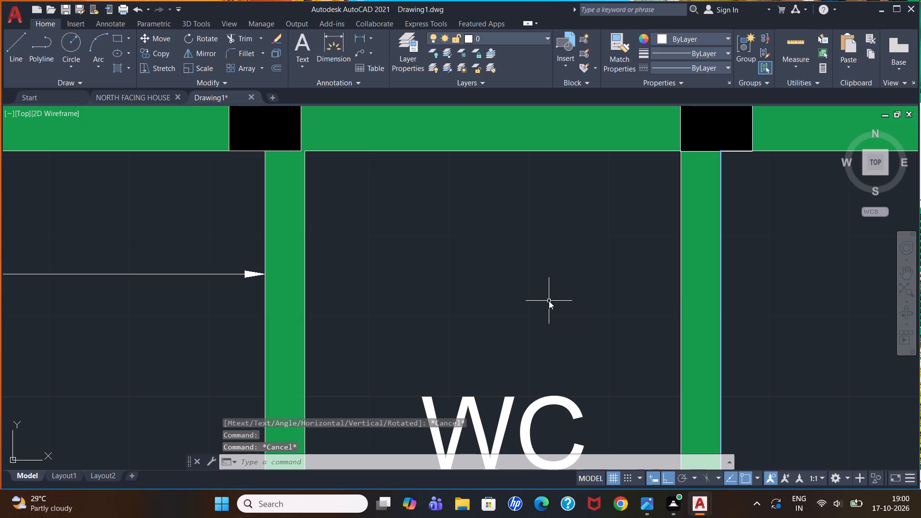
key(Return)
key(1)
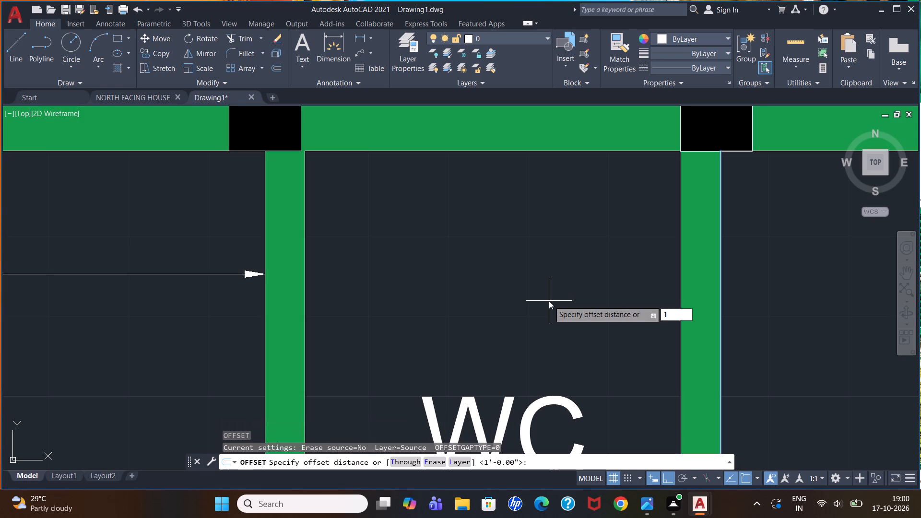
key(shift+quotedbl)
key(Return)
click(681, 316)
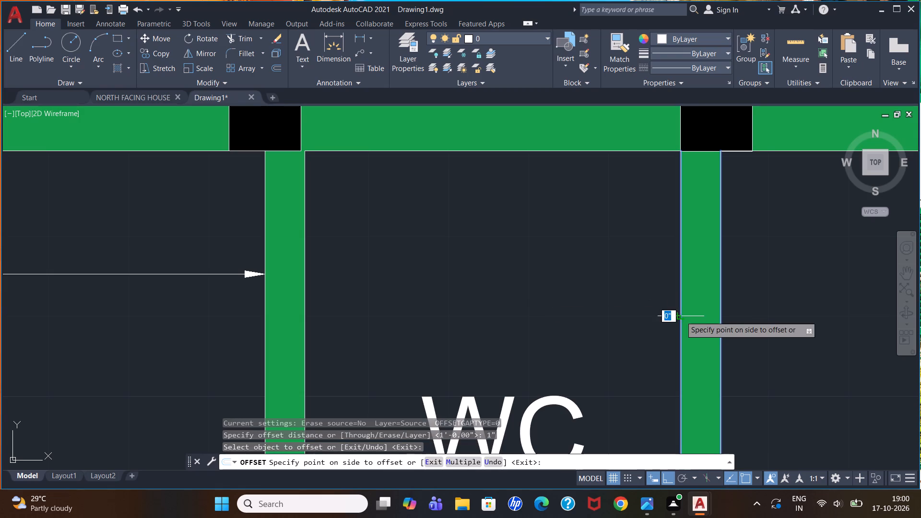
click(703, 316)
key(Escape)
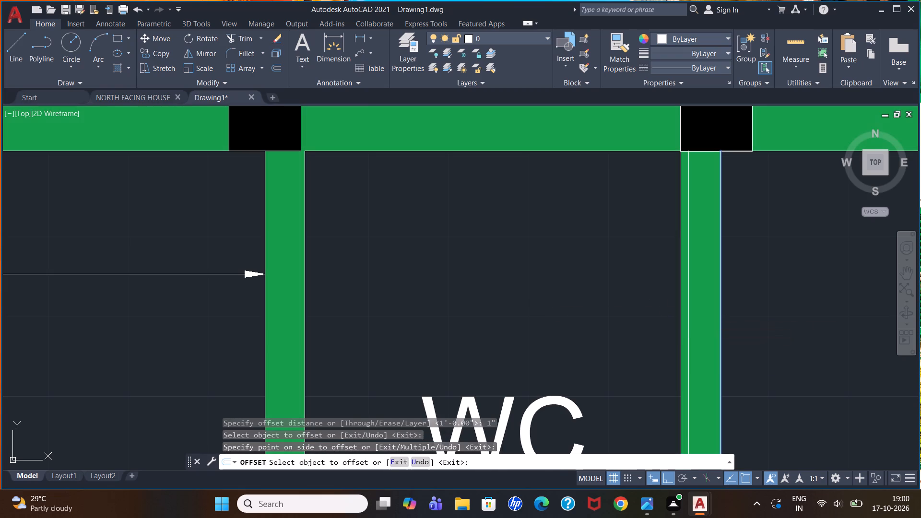
key(Escape)
Delete the original WC-side line of that wall, keeping the offset line.
click(680, 318)
key(Delete)
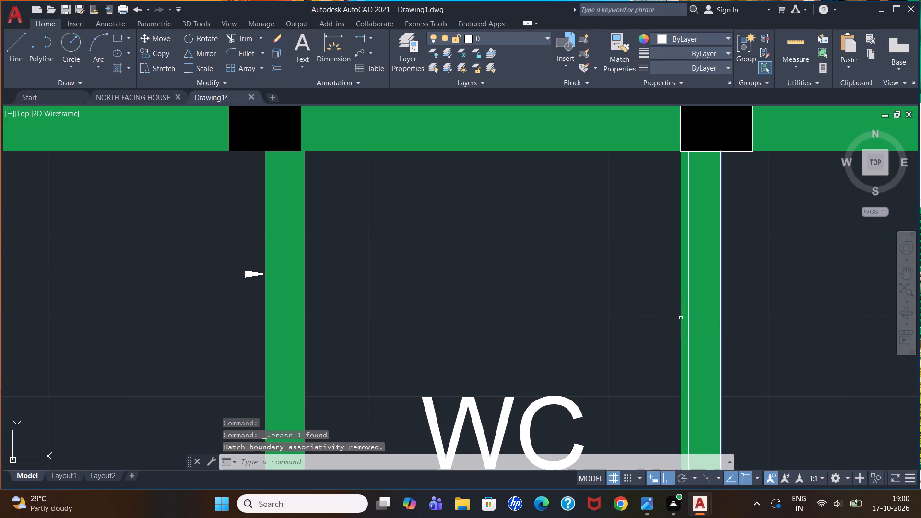
Extend the upper line of the short partition below the WC to meet the offset wall line.
click(685, 321)
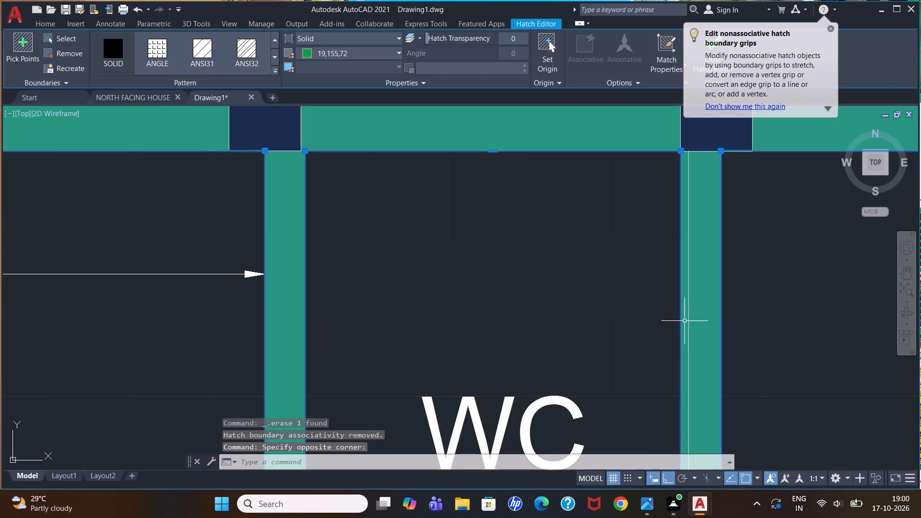
key(Escape)
scroll(661, 242, down, 6)
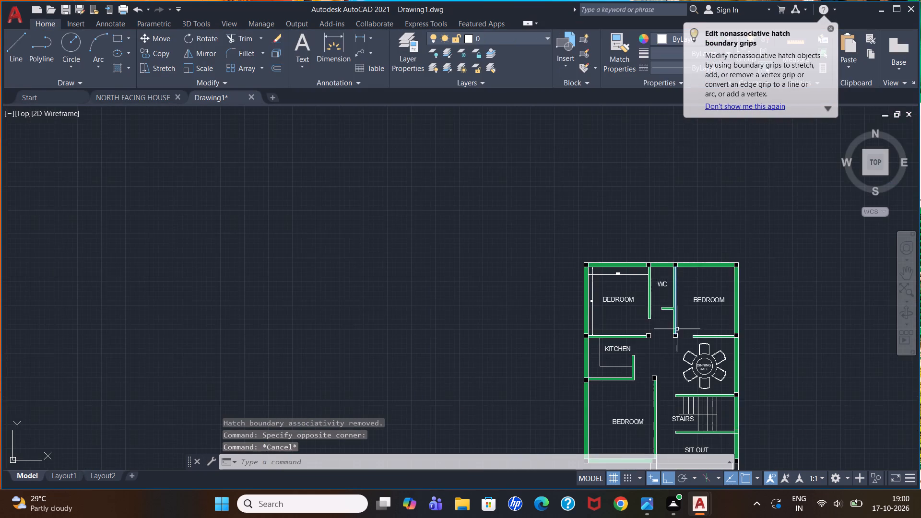
scroll(676, 329, up, 4)
scroll(664, 164, up, 3)
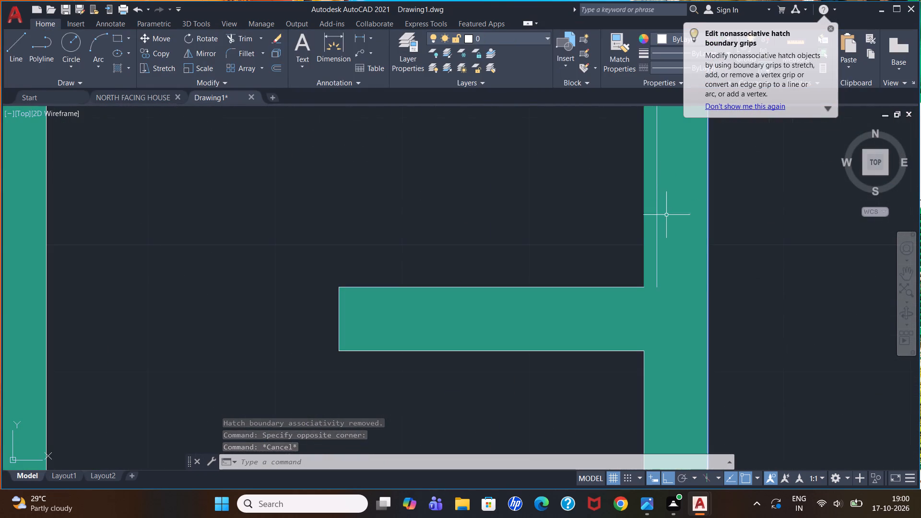
text(EX)
key(Return)
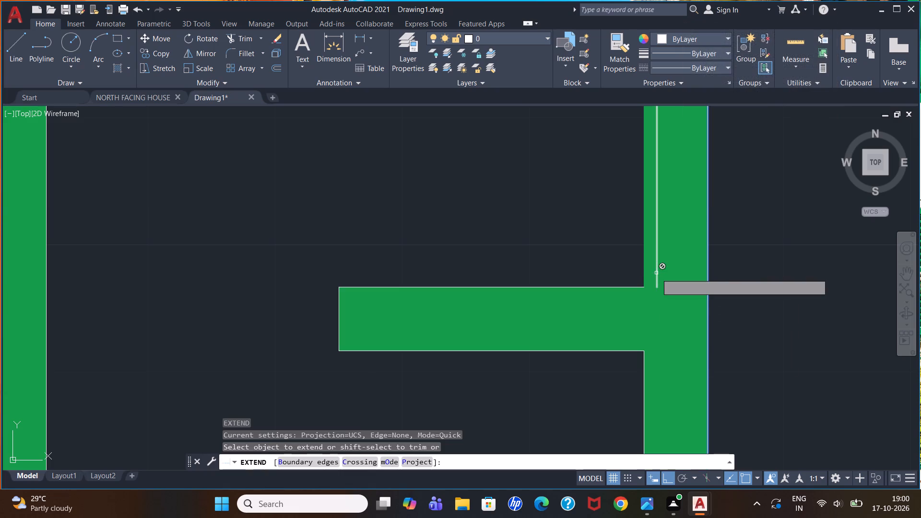
click(637, 286)
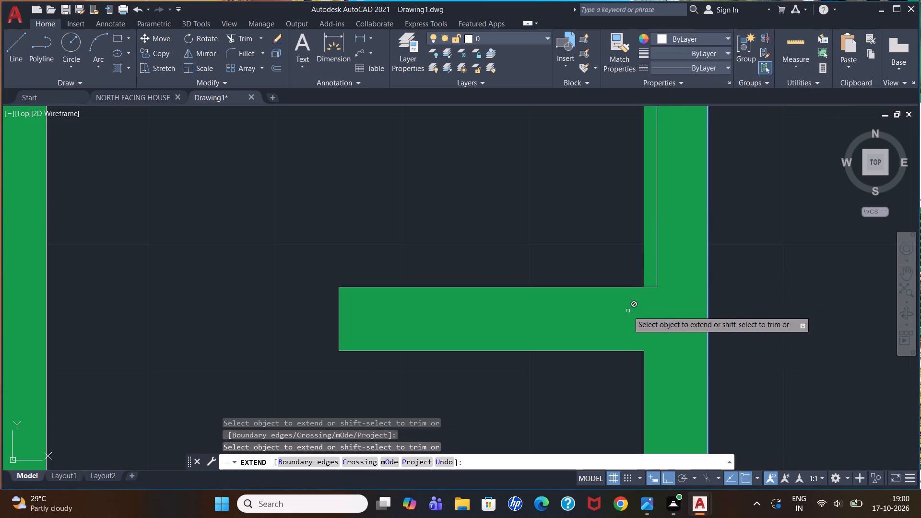
key(Escape)
key(Escape)
key(Escape)
key(Escape)
key(Escape)
Delete the solid green wall hatch that no longer follows the adjusted wall line.
scroll(388, 264, down, 3)
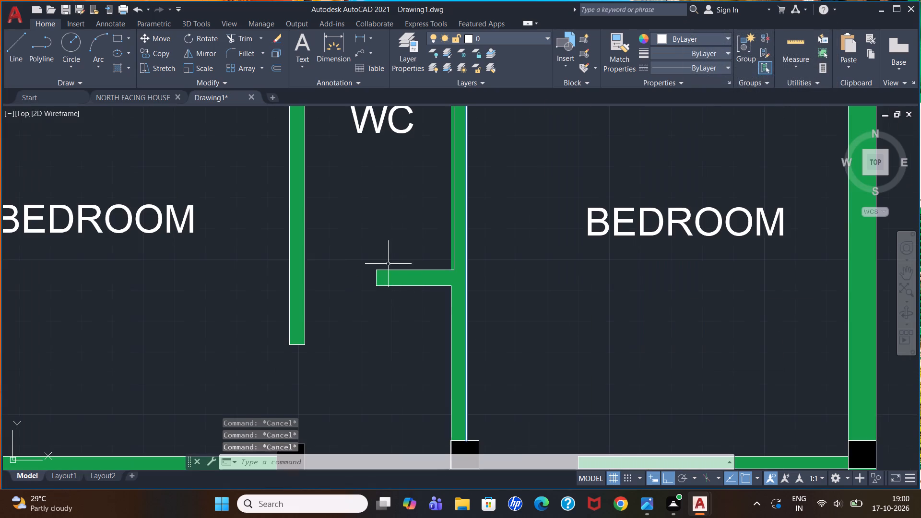
scroll(451, 244, up, 2)
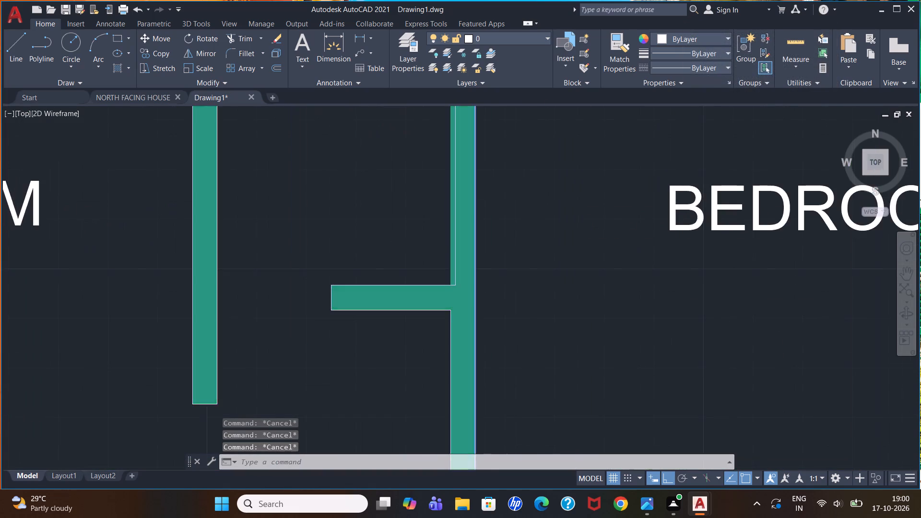
click(464, 251)
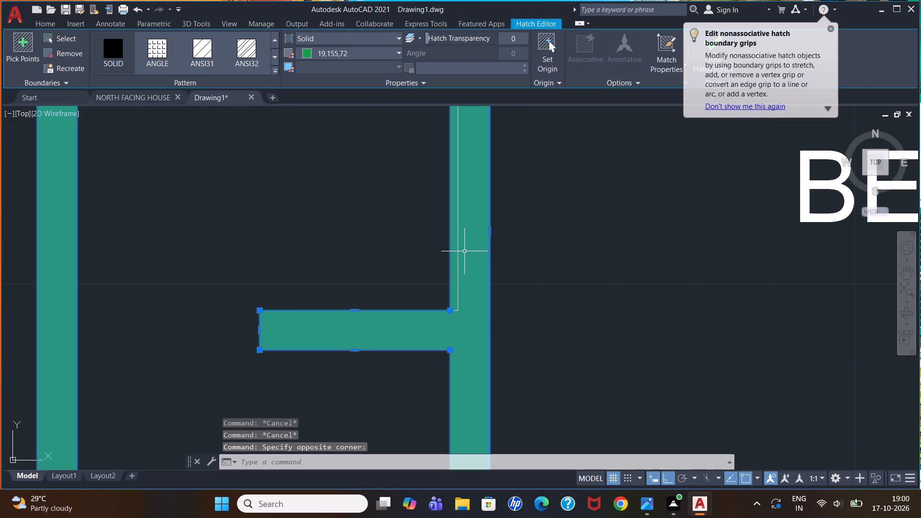
key(Delete)
Move the column outline at the WC's top-right corner so its lower-left corner meets the offset wall line.
scroll(464, 251, down, 7)
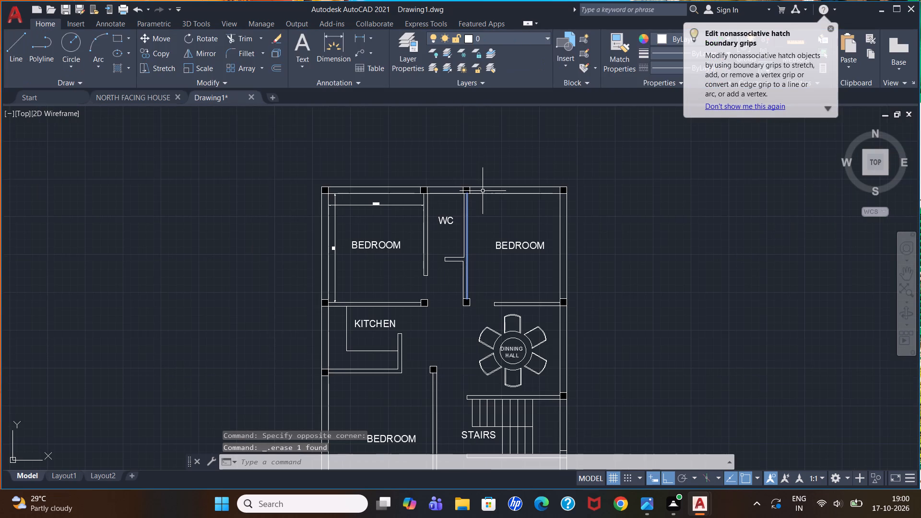
scroll(463, 182, up, 5)
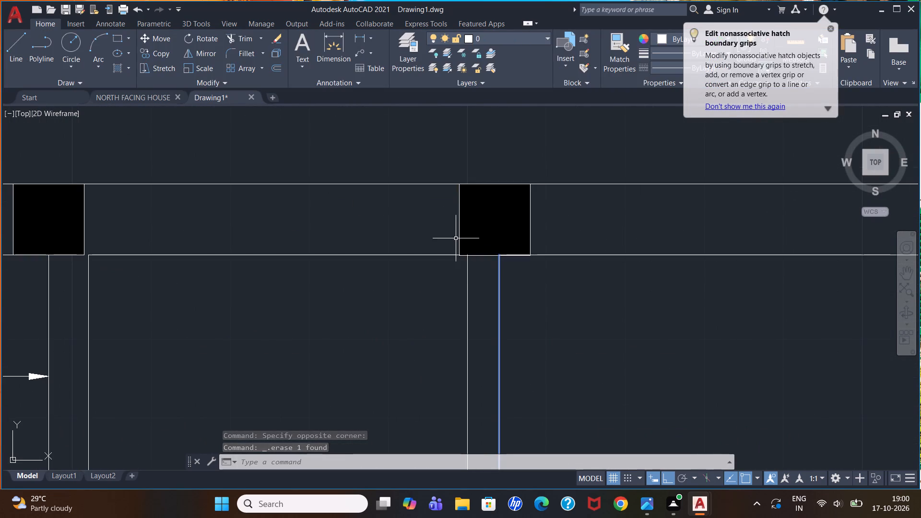
click(459, 229)
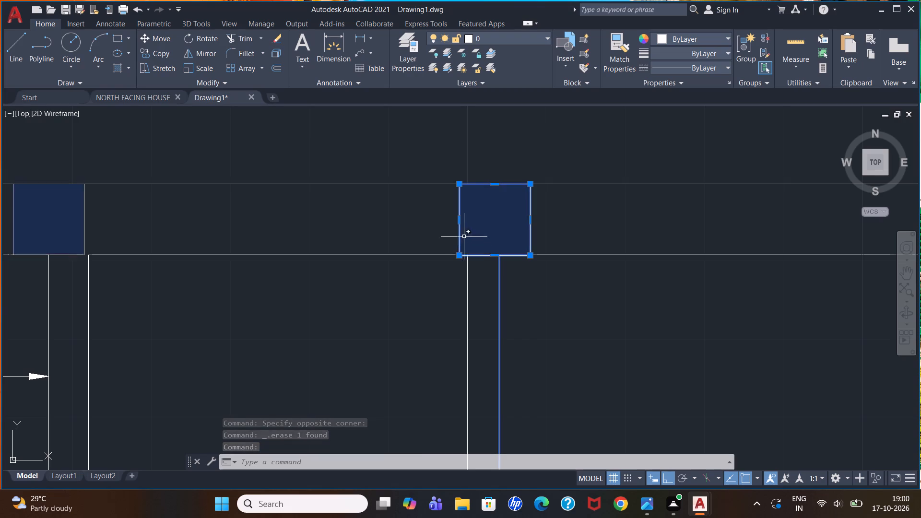
key(m)
key(Return)
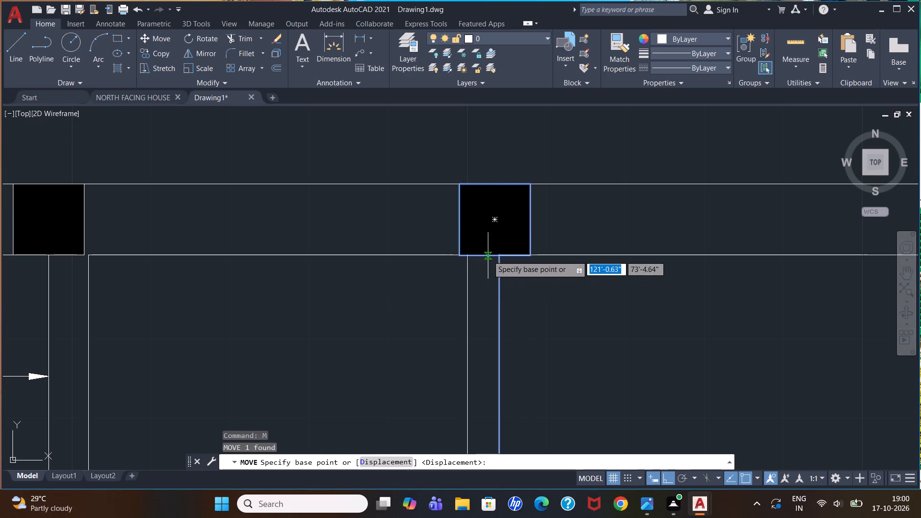
click(460, 253)
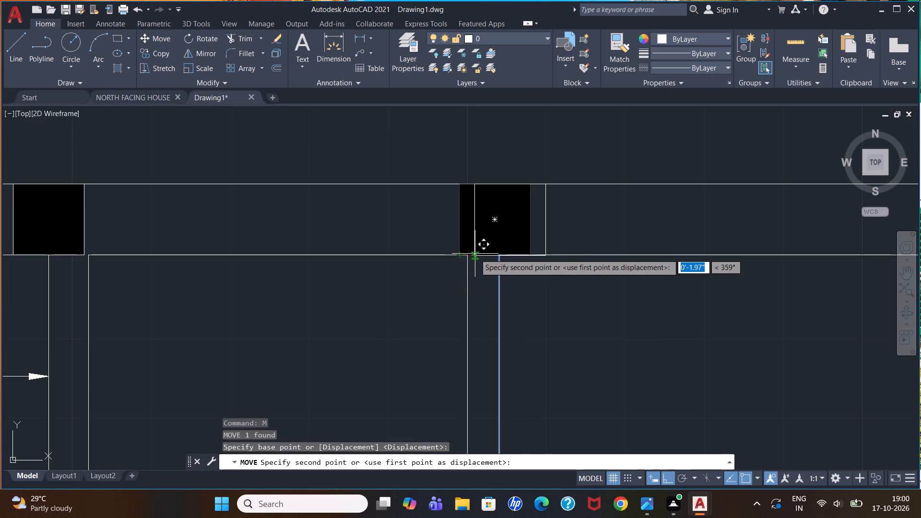
click(464, 254)
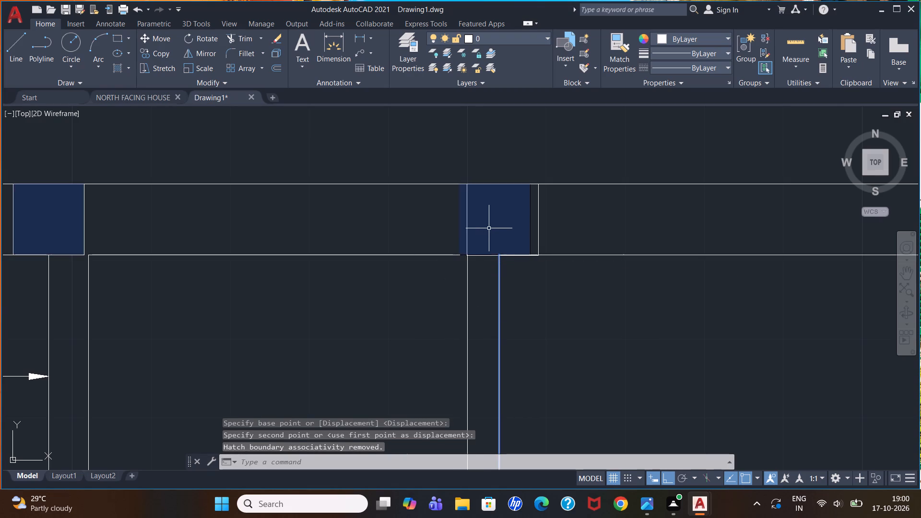
Delete the solid black hatch filling the columns.
click(489, 228)
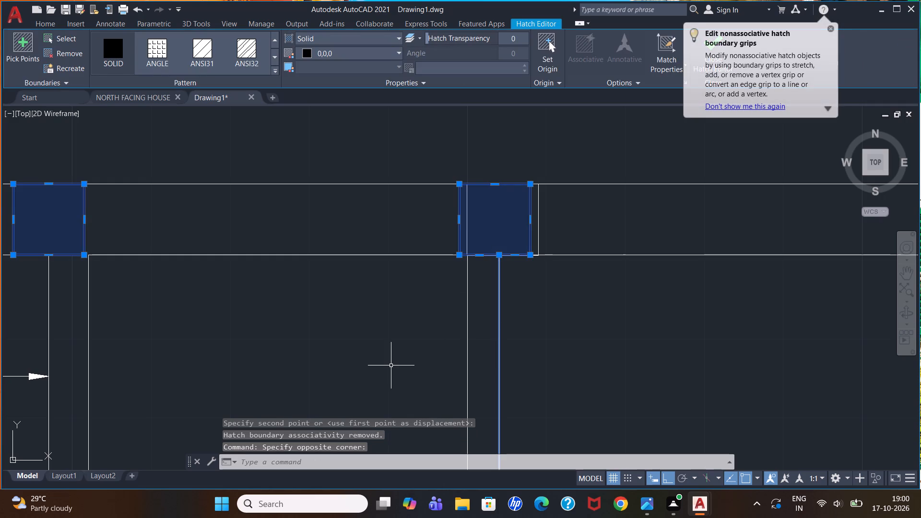
key(Delete)
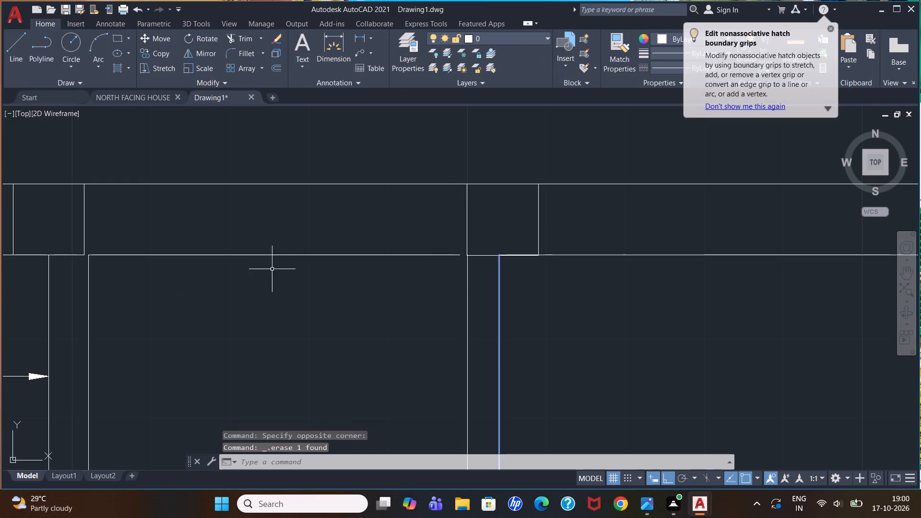
Extend the inner line of the WC's top wall to the edge of the moved column.
text(EX)
key(Return)
click(452, 257)
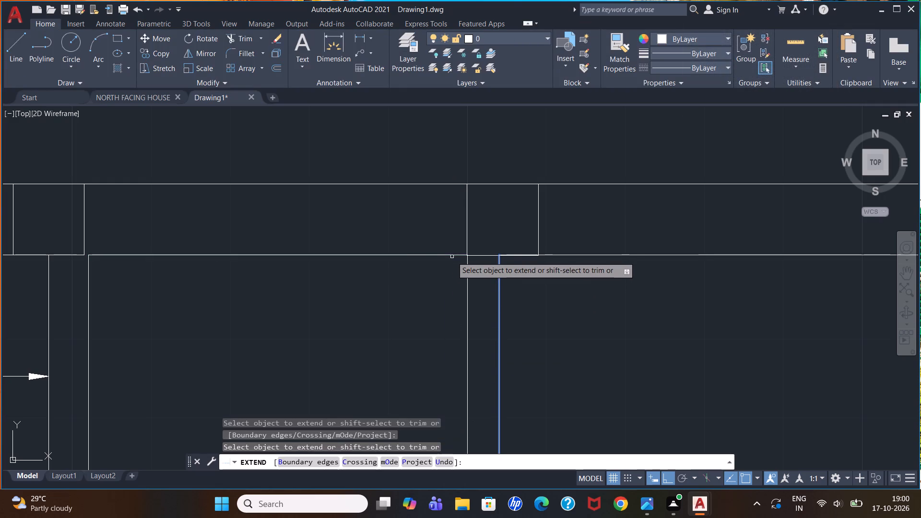
scroll(201, 191, down, 2)
scroll(160, 204, up, 3)
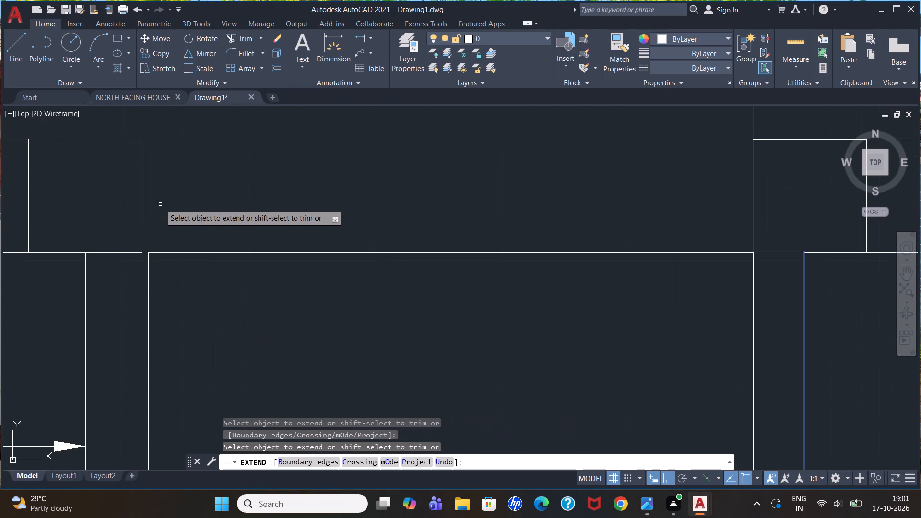
key(Escape)
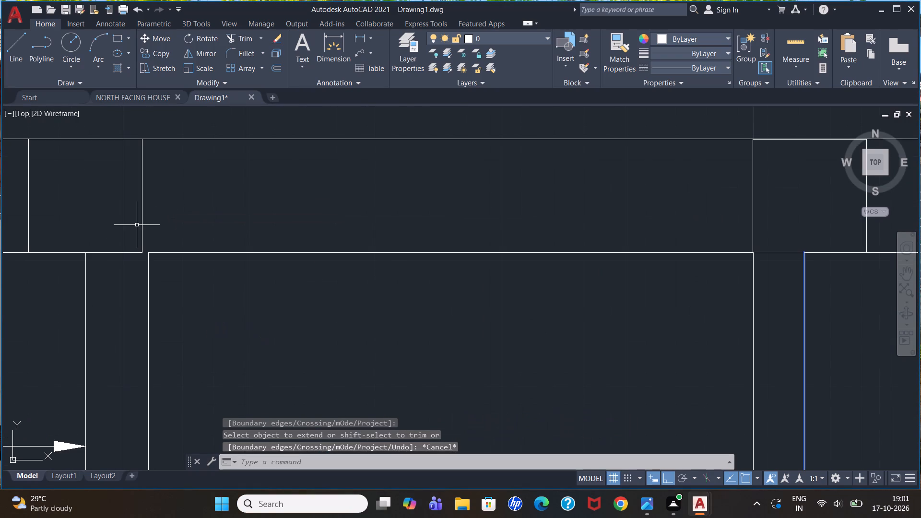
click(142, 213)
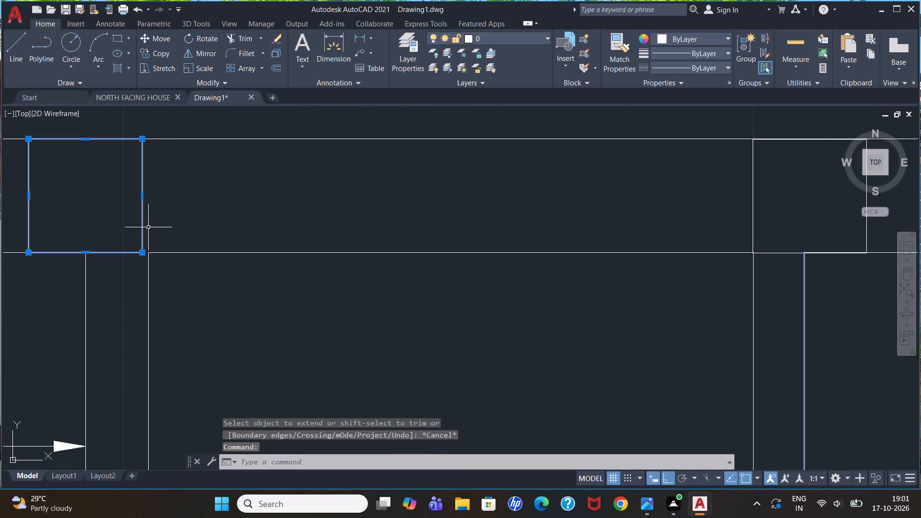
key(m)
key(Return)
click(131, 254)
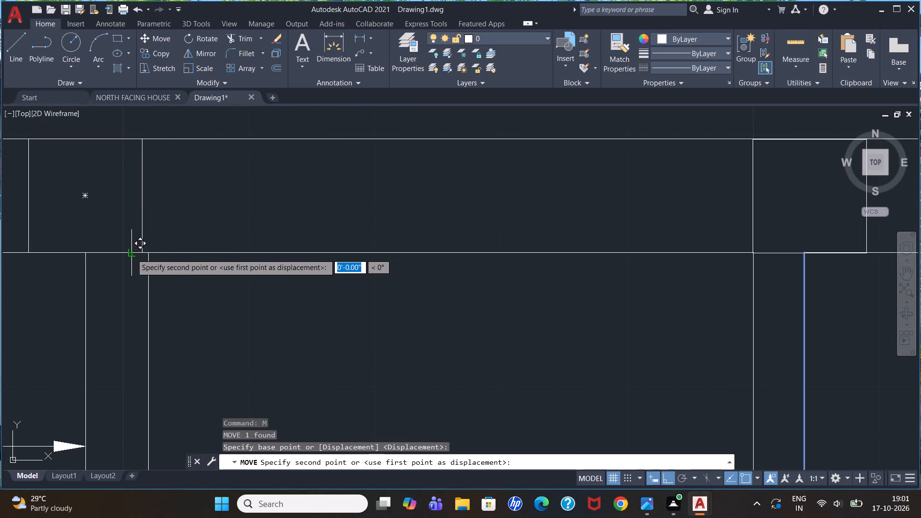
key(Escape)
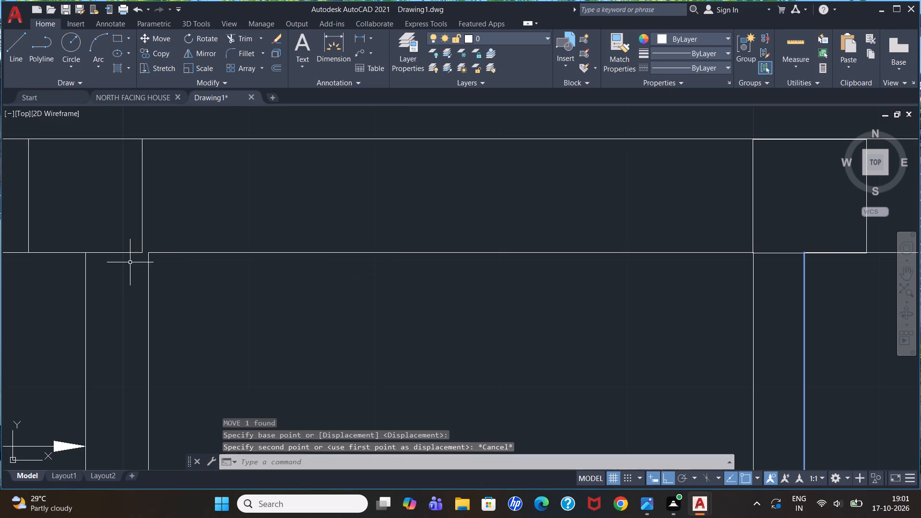
Move the column outline at the WC's top-left corner so its lower-right corner meets the WC-side face of the wall.
click(135, 253)
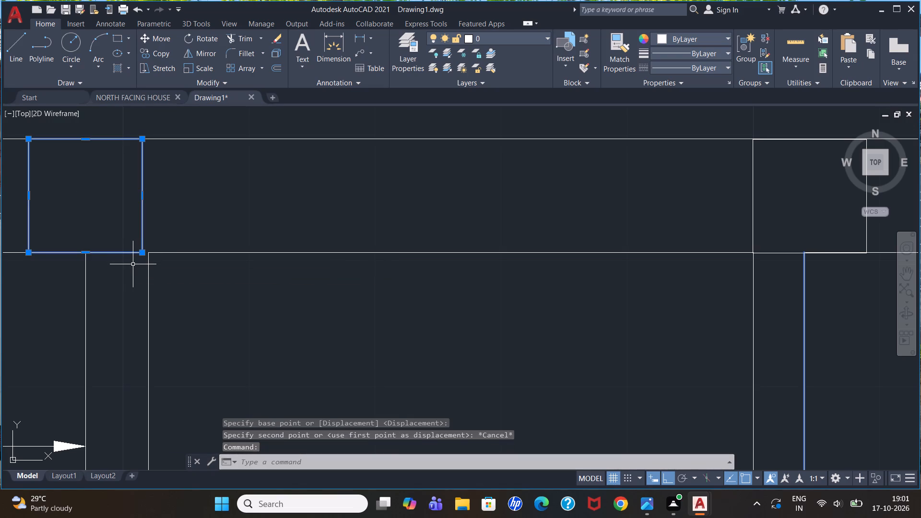
key(m)
key(Return)
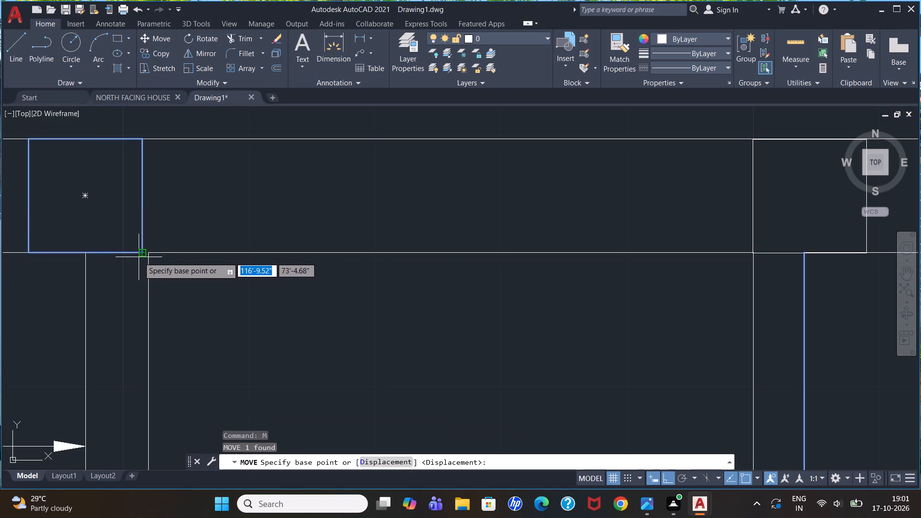
click(142, 254)
click(146, 253)
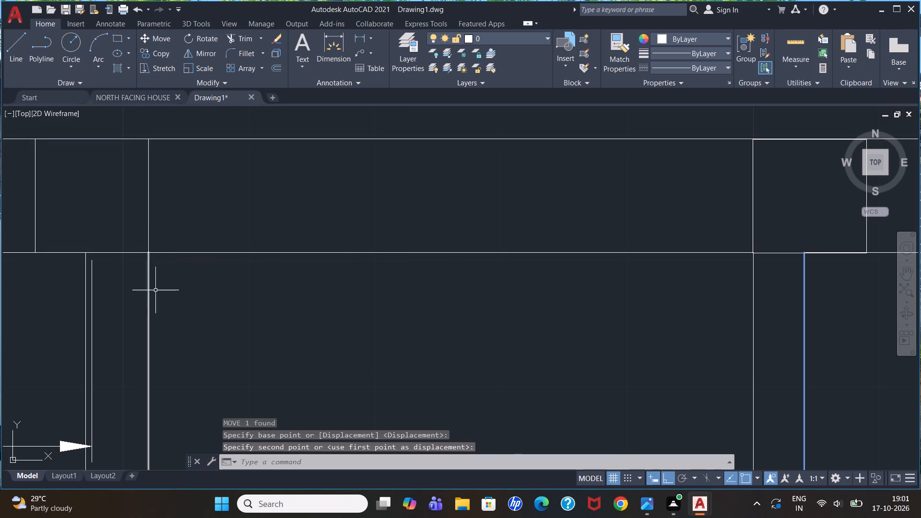
Delete the horizontal 10'-6.5" dimension in the upper-left bedroom.
scroll(156, 294, down, 2)
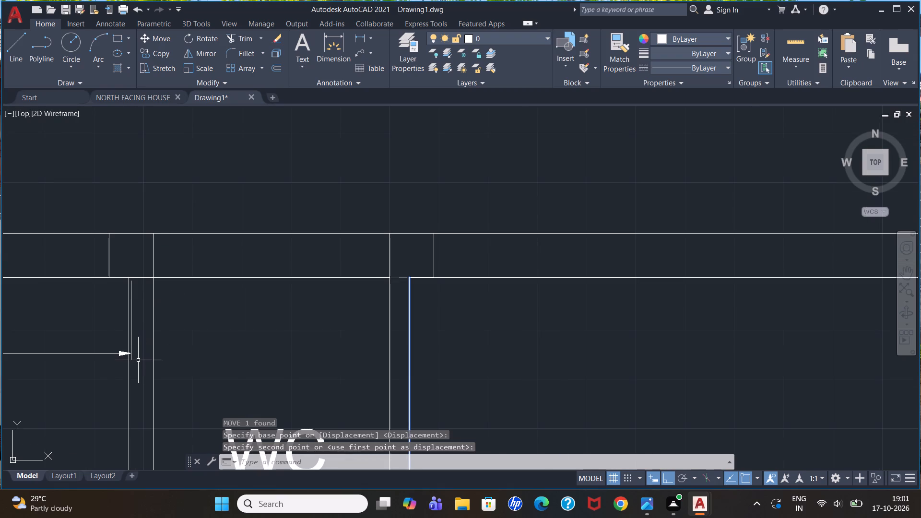
scroll(138, 361, up, 2)
scroll(127, 314, down, 4)
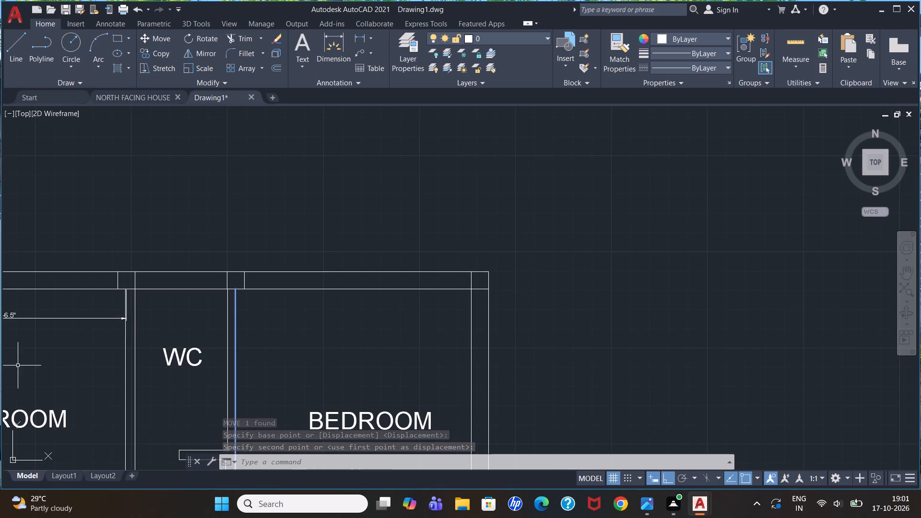
scroll(66, 313, down, 3)
scroll(43, 322, up, 5)
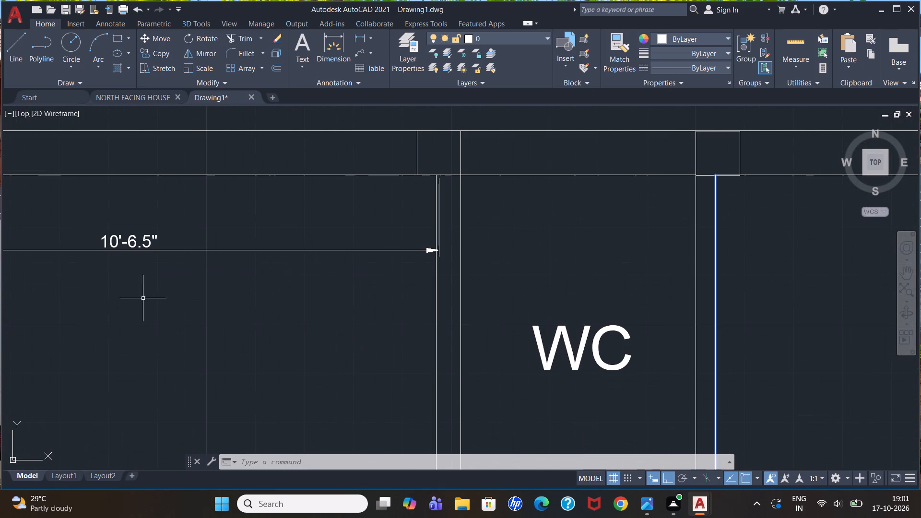
click(439, 235)
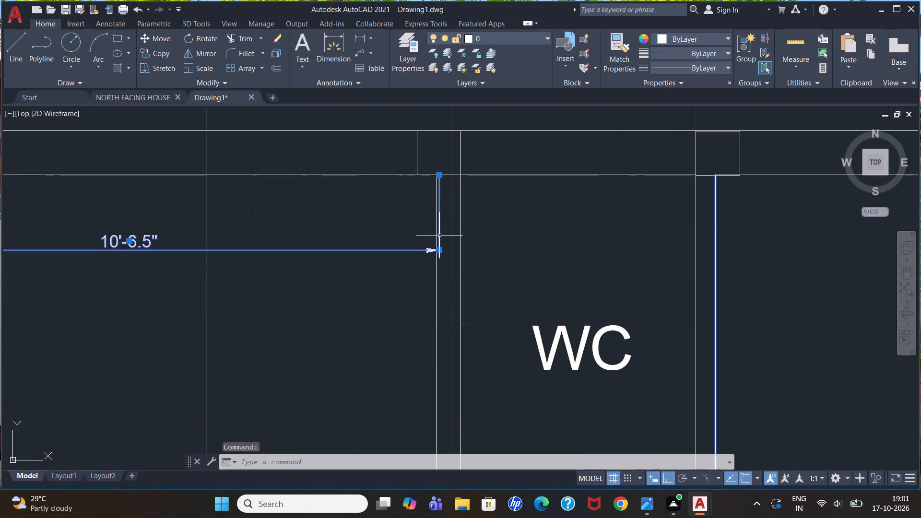
key(Delete)
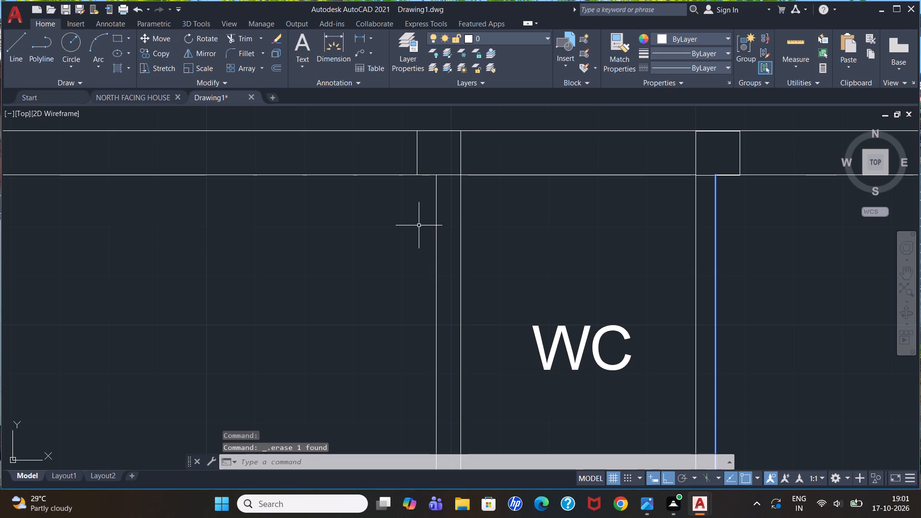
Examine the columns and wall junctions around the WC and the two upper bedrooms.
scroll(419, 225, down, 2)
scroll(107, 229, up, 1)
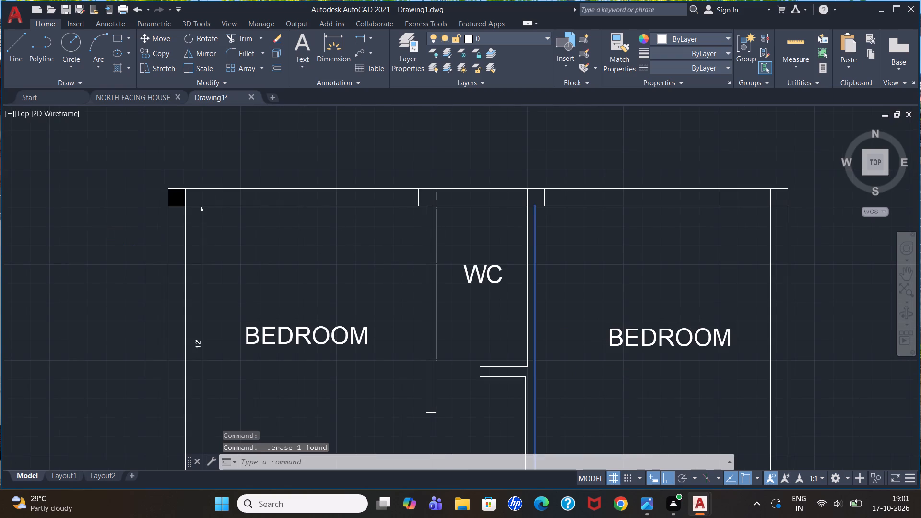
scroll(294, 188, down, 3)
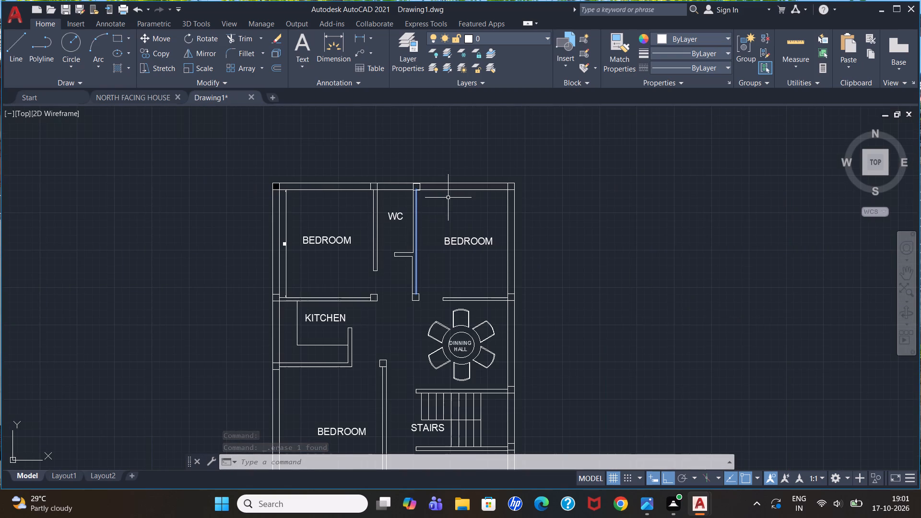
scroll(449, 195, up, 2)
scroll(46, 174, down, 2)
scroll(37, 220, up, 2)
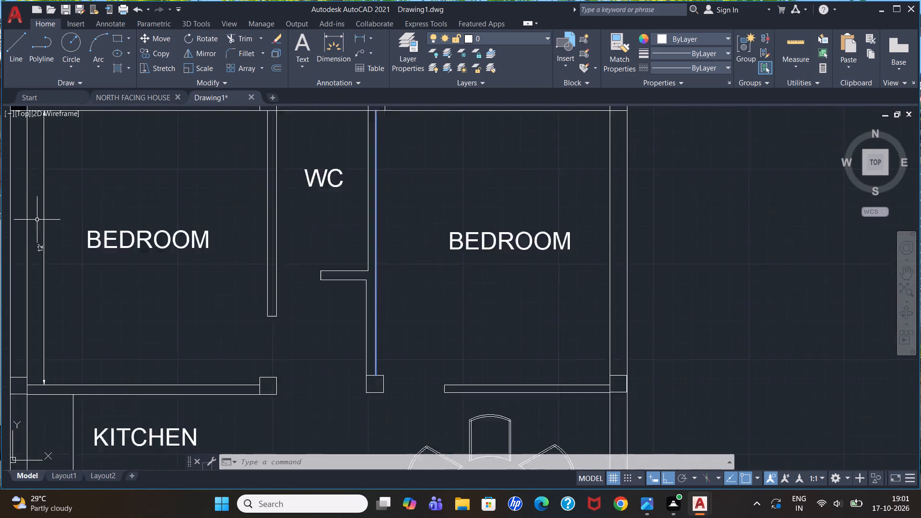
scroll(37, 220, up, 1)
scroll(37, 220, down, 2)
scroll(48, 147, up, 3)
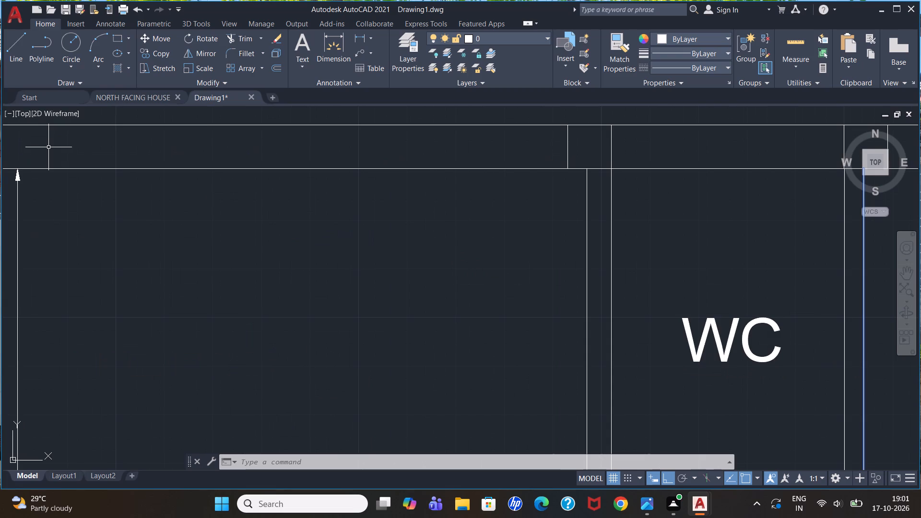
Add a horizontal linear dimension across the upper-left bedroom, from the filled corner column to the WC-side wall, just below the top wall.
scroll(259, 127, down, 4)
scroll(244, 123, up, 2)
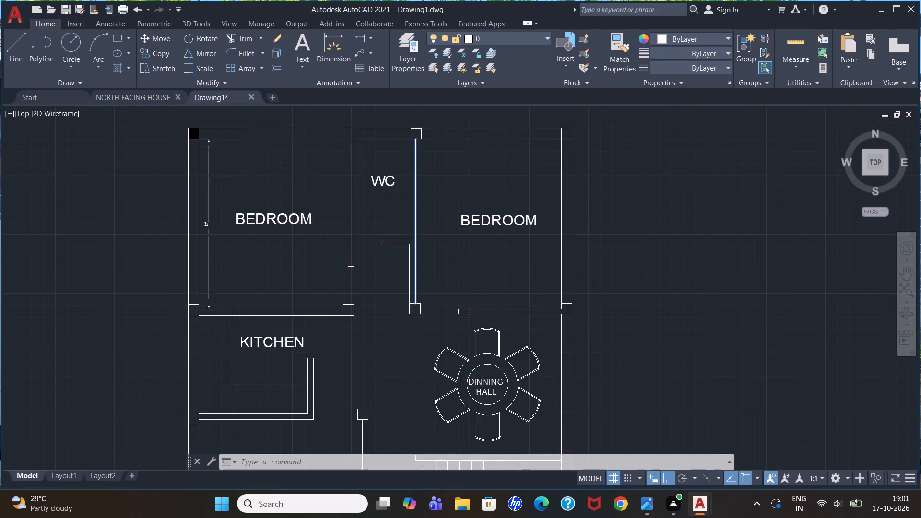
scroll(244, 123, up, 1)
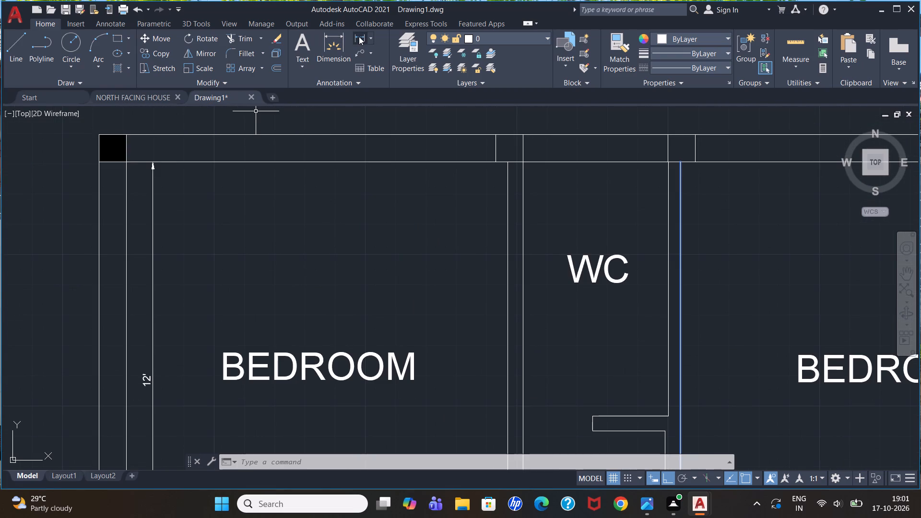
click(359, 36)
click(129, 165)
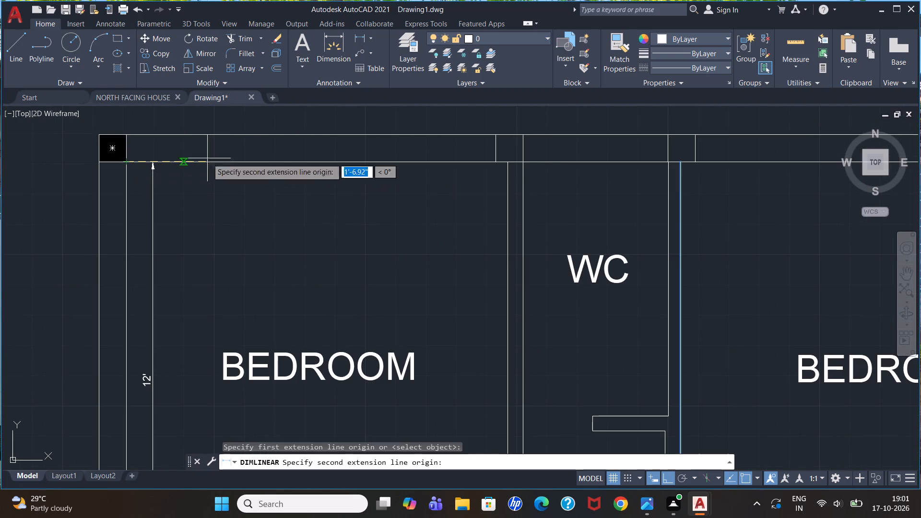
click(507, 165)
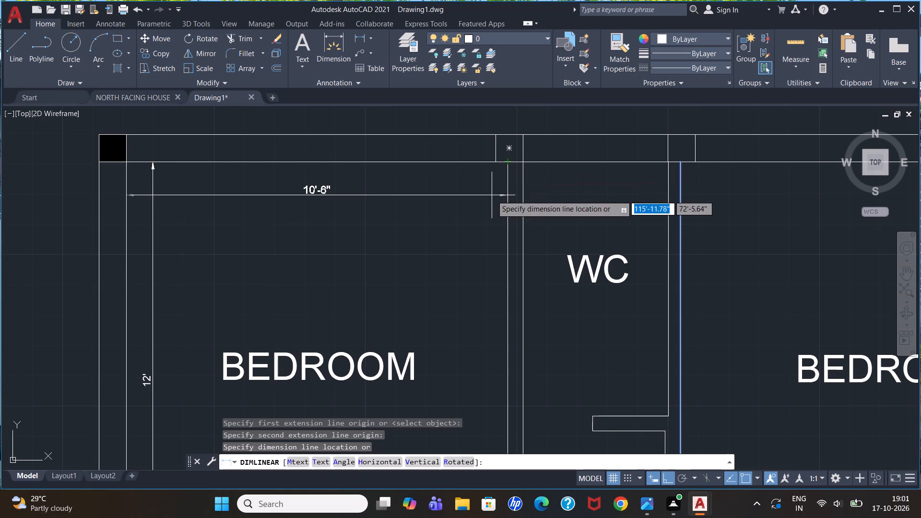
click(492, 194)
Add a horizontal linear dimension for the WC's inner width, placed between the top wall and the WC label.
scroll(301, 234, down, 4)
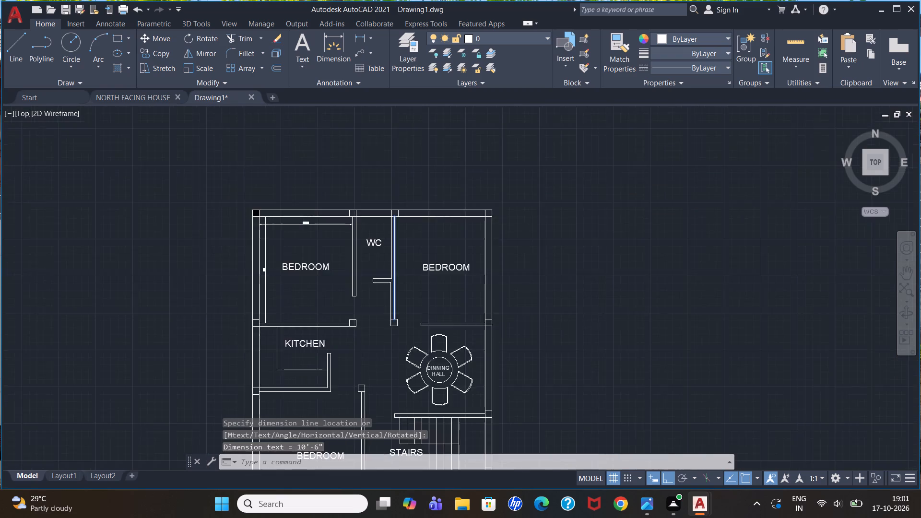
scroll(380, 198, up, 2)
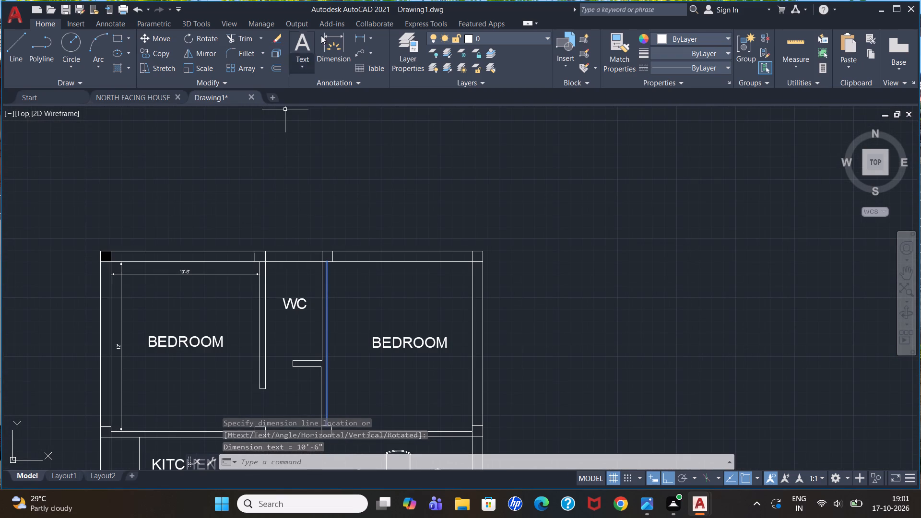
click(360, 44)
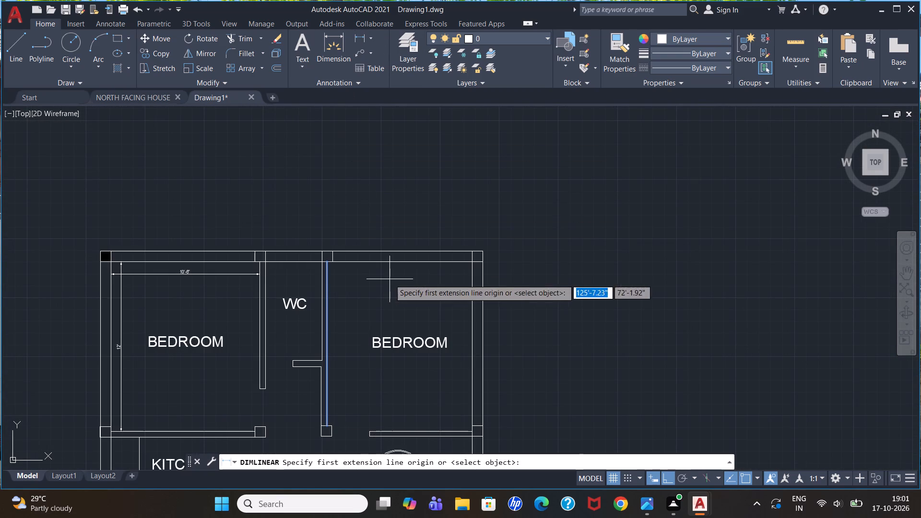
scroll(301, 293, up, 3)
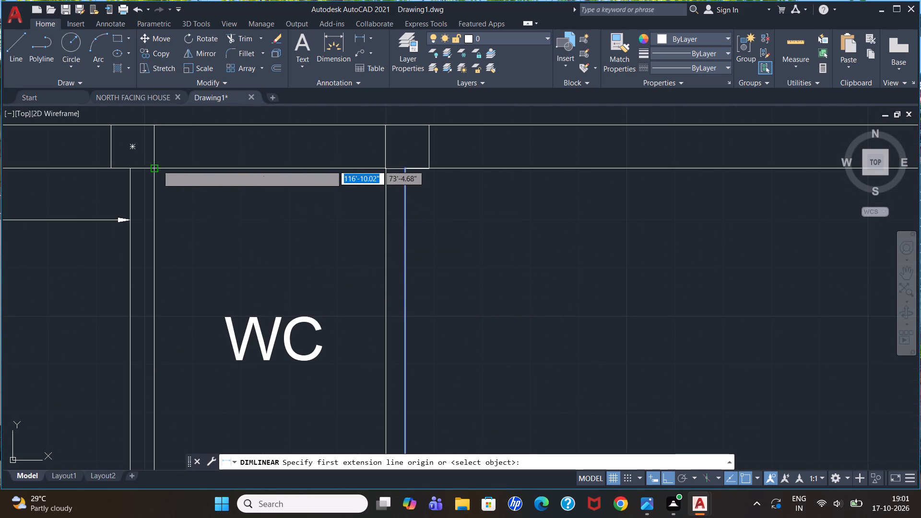
click(156, 164)
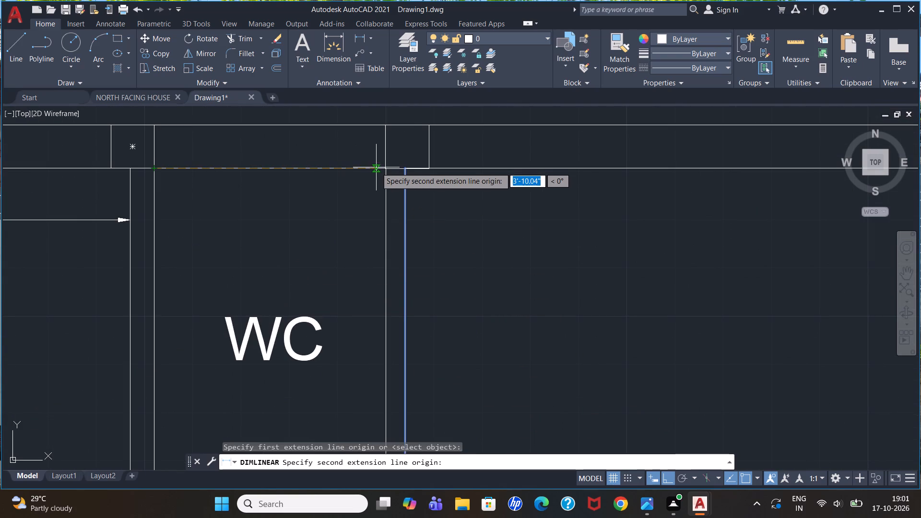
click(388, 168)
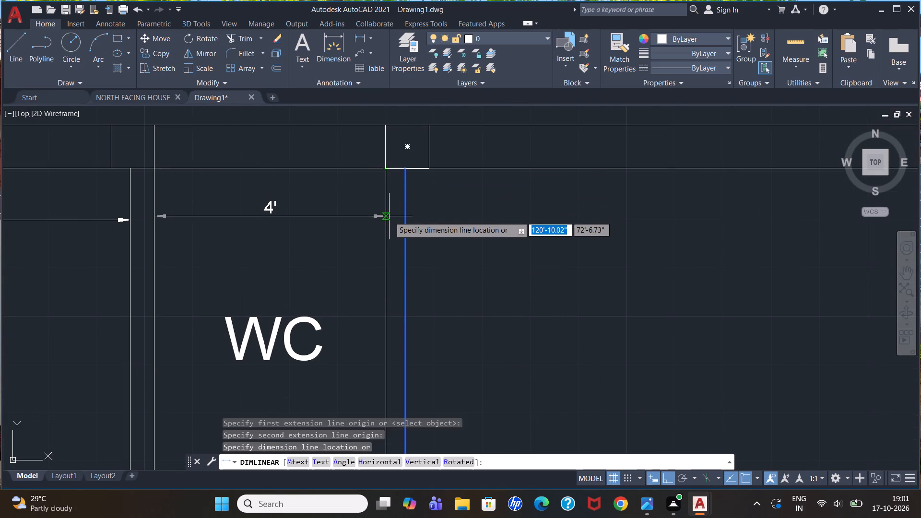
click(389, 216)
Add a vertical linear dimension along the WC's right side, from the top wall to the upper edge of the short partition.
click(360, 35)
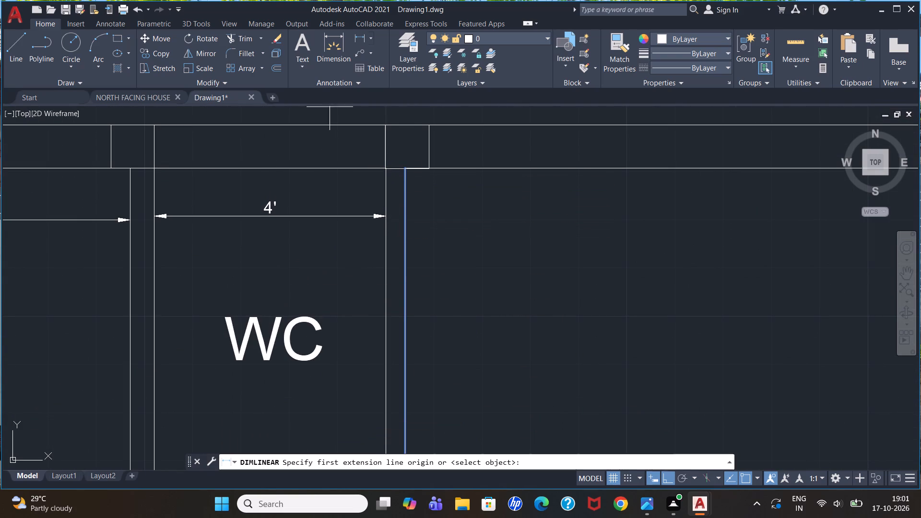
click(385, 170)
scroll(391, 320, down, 4)
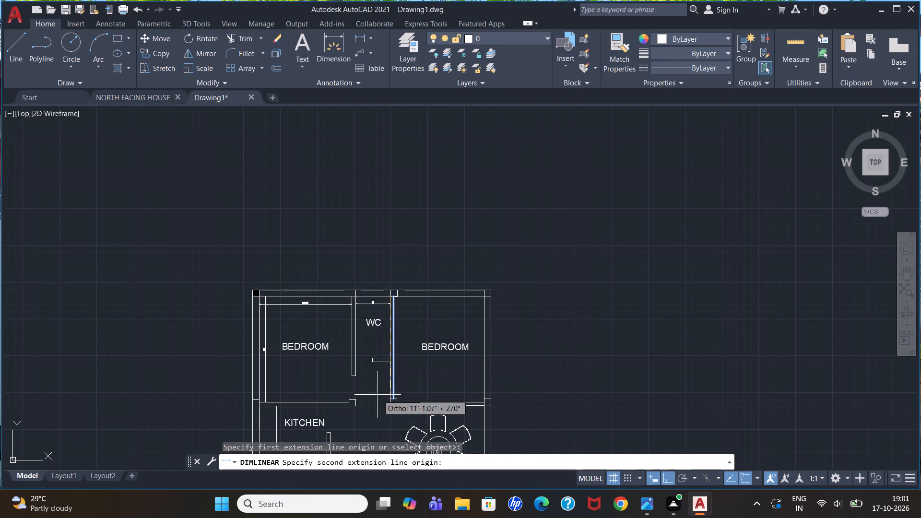
scroll(390, 376, up, 4)
click(391, 266)
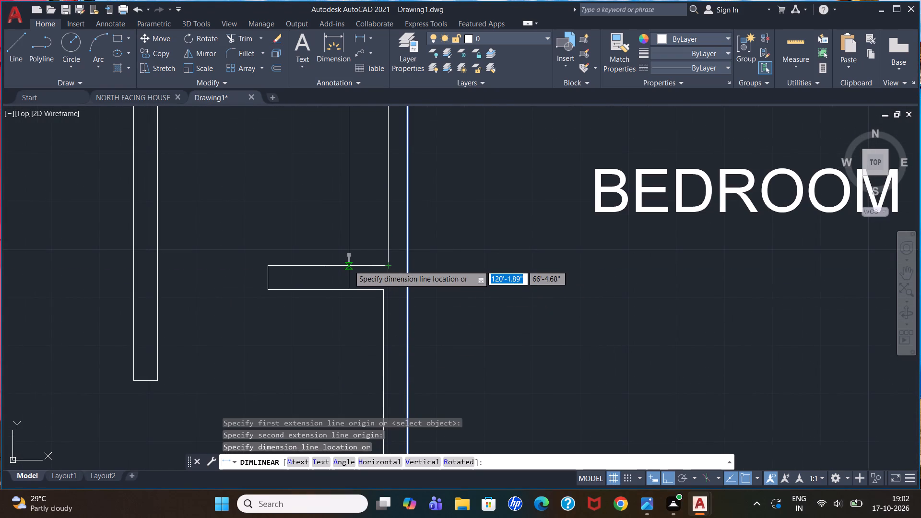
click(353, 262)
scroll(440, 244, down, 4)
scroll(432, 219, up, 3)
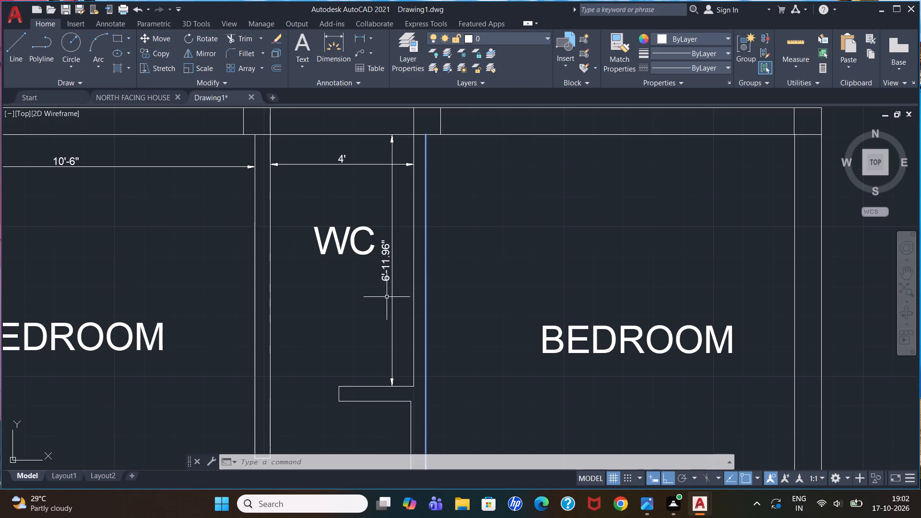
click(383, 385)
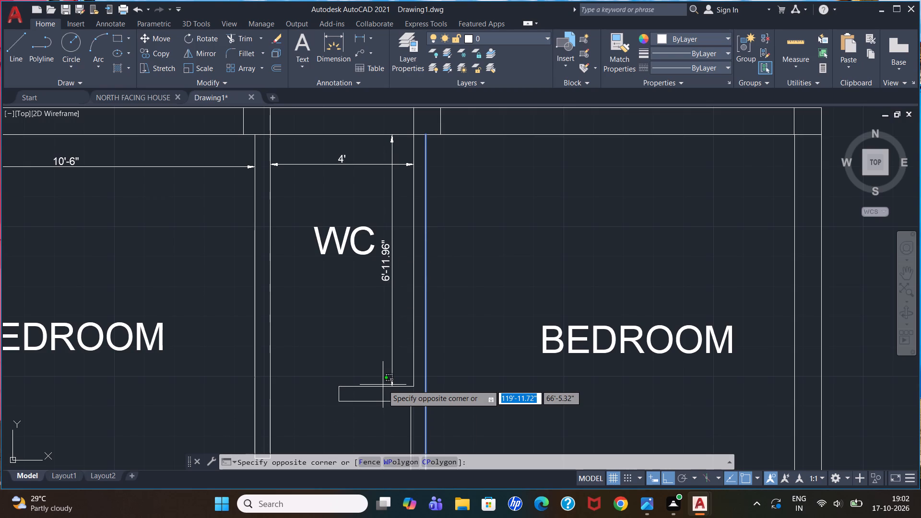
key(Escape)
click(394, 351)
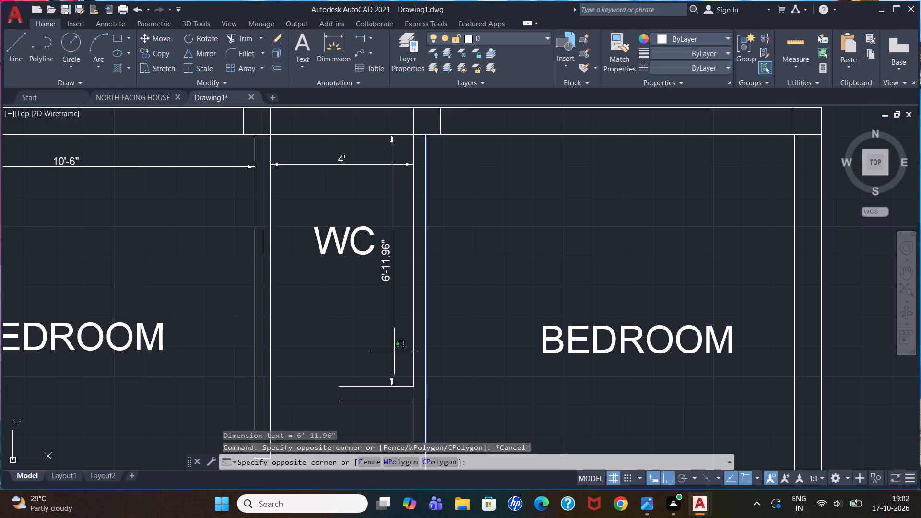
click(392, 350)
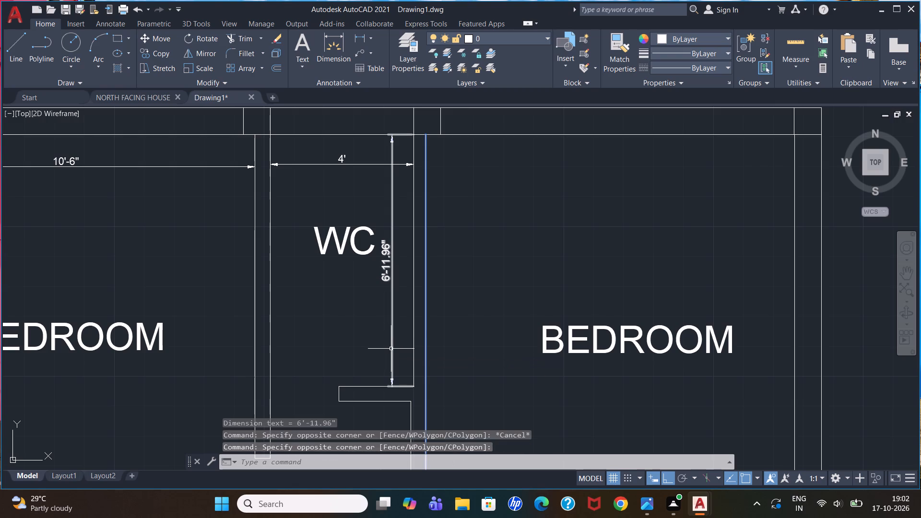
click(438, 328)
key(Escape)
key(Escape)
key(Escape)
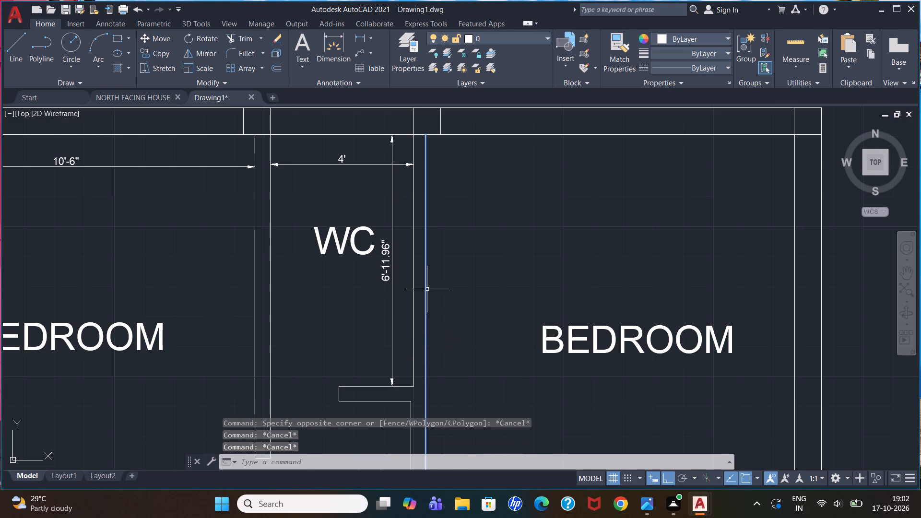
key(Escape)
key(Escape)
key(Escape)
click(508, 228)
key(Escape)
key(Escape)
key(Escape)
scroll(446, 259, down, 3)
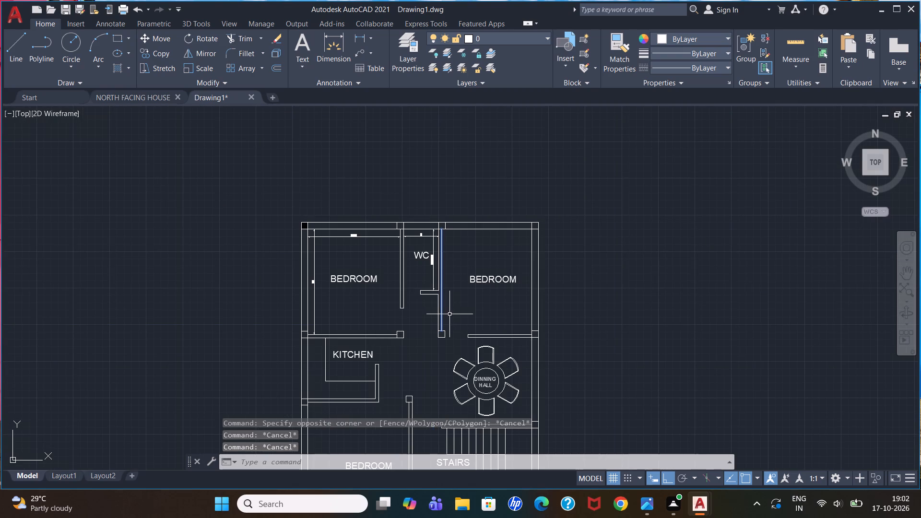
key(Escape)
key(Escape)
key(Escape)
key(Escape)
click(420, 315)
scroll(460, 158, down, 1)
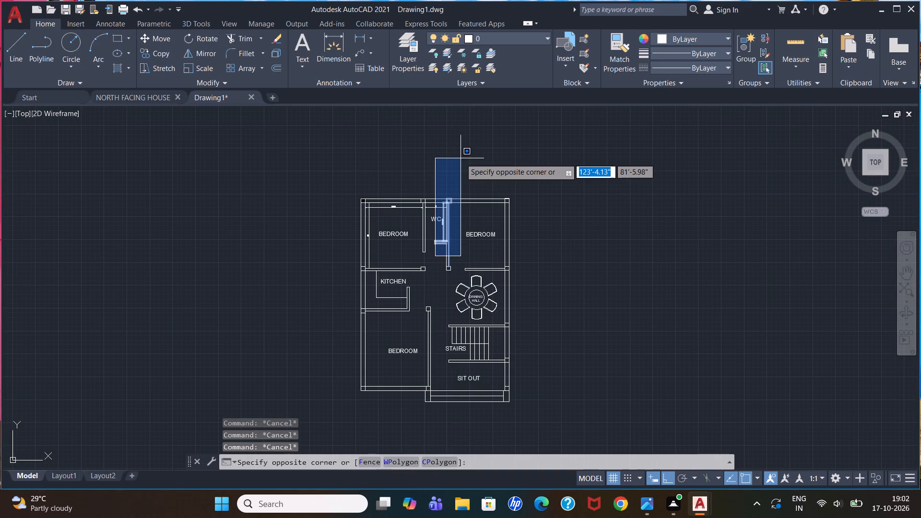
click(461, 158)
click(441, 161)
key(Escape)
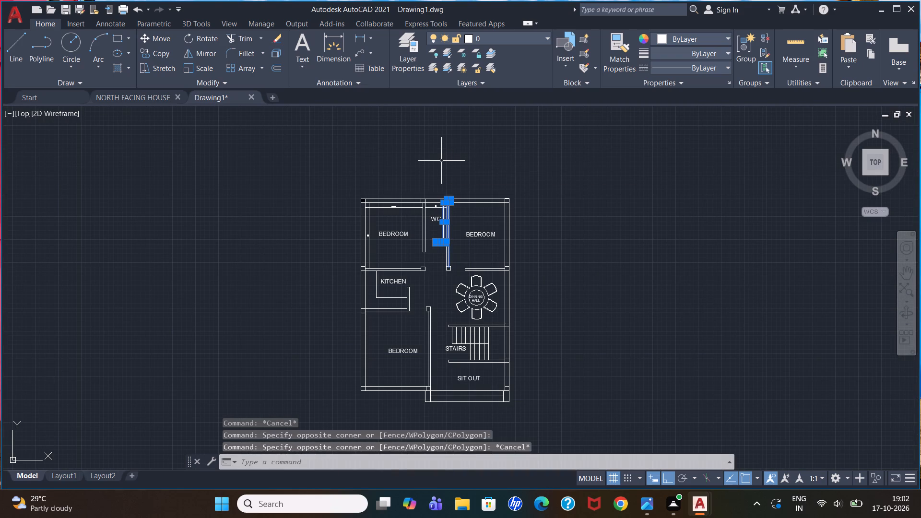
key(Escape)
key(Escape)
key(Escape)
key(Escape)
Clear the lingering selection highlight on the wall line between the WC and the upper-right bedroom.
scroll(464, 273, up, 4)
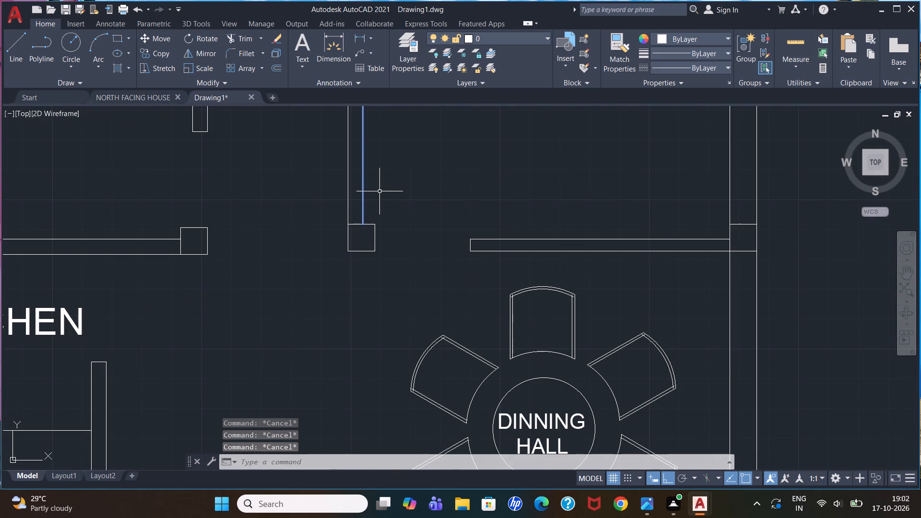
click(362, 194)
click(380, 192)
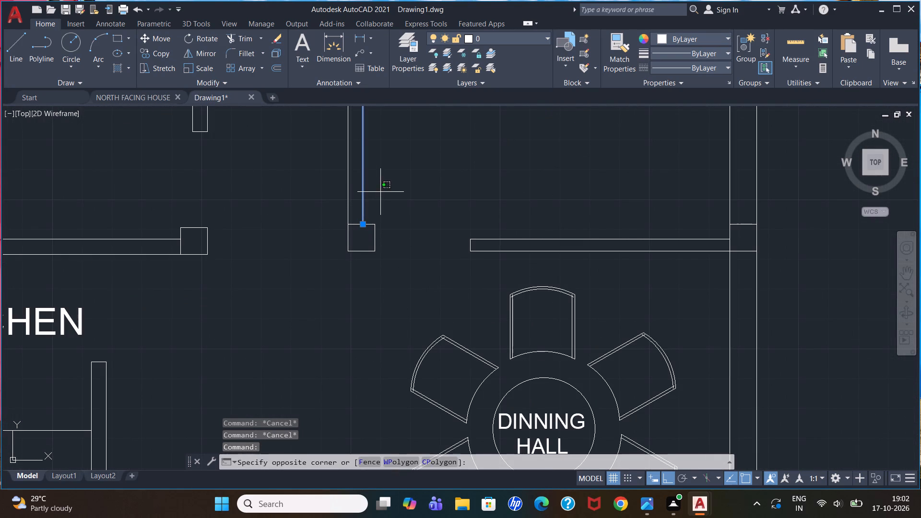
click(381, 191)
key(Escape)
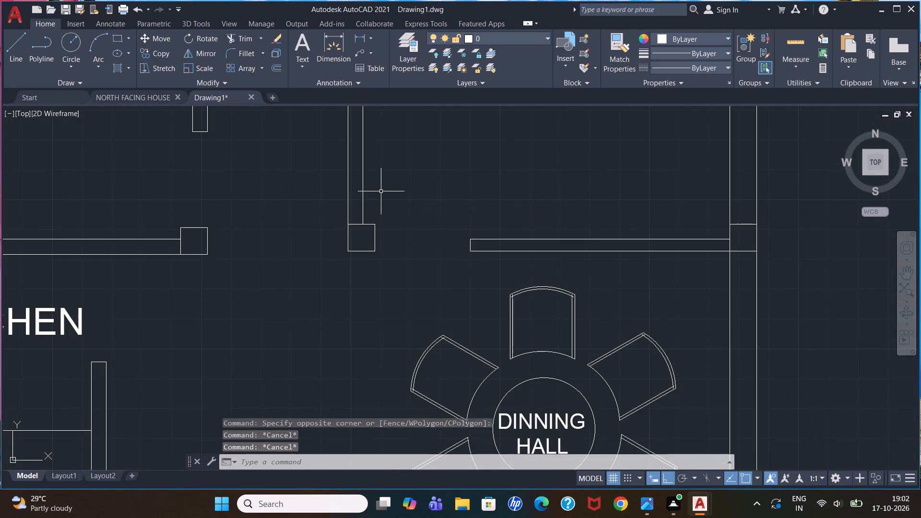
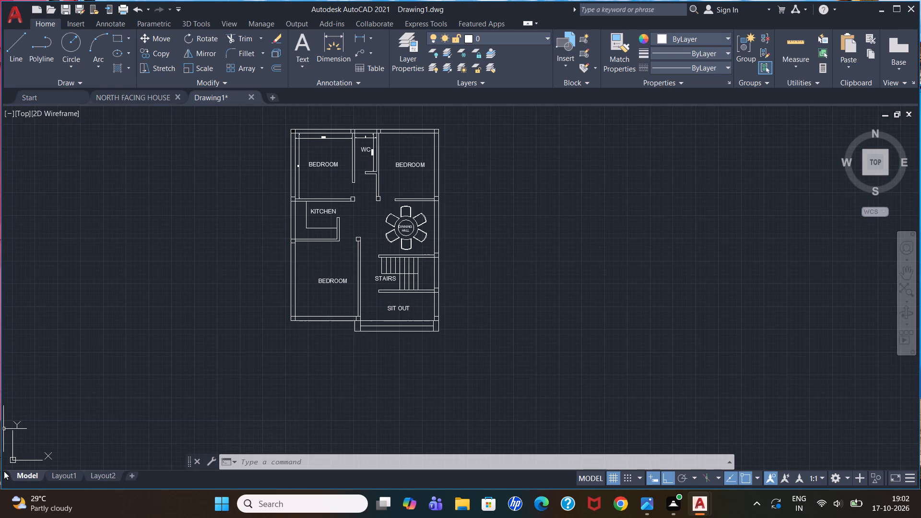
Delete the vertical linear dimension along the WC's right-hand wall.
scroll(4, 471, up, 4)
scroll(473, 151, up, 3)
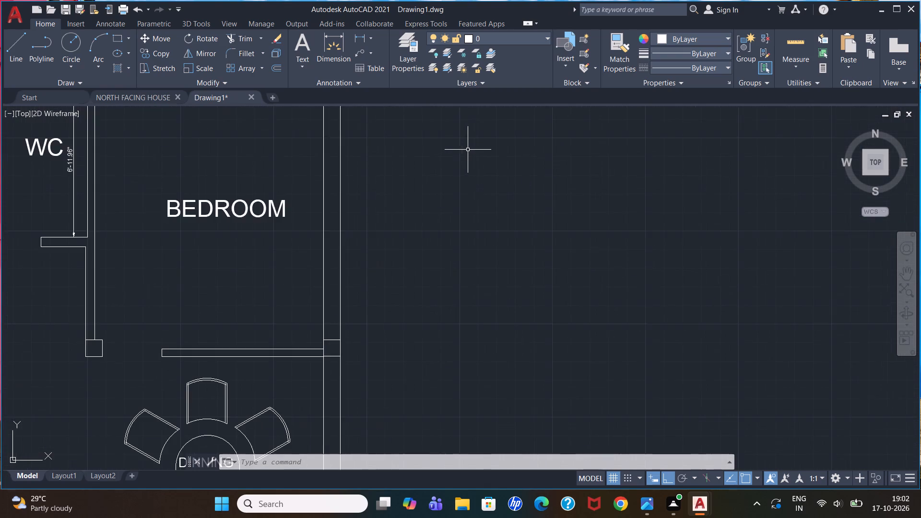
scroll(135, 136, down, 3)
scroll(83, 132, up, 4)
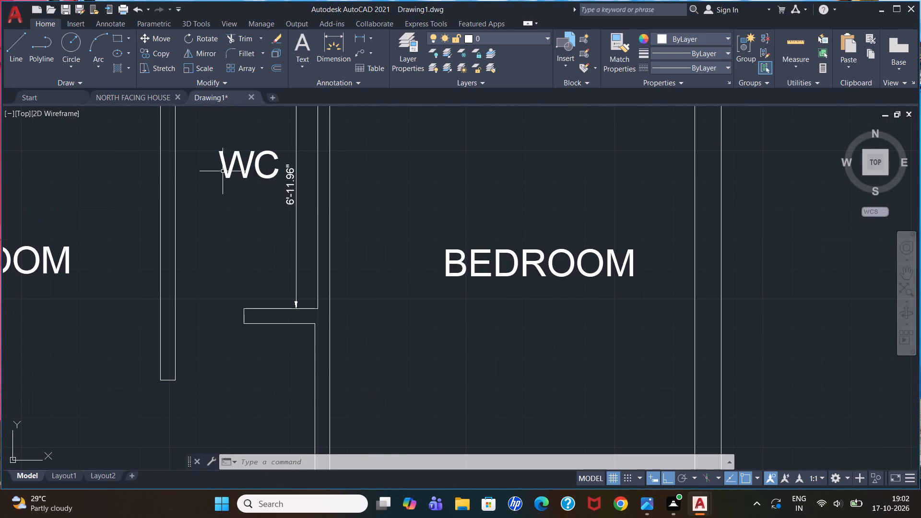
scroll(232, 171, down, 2)
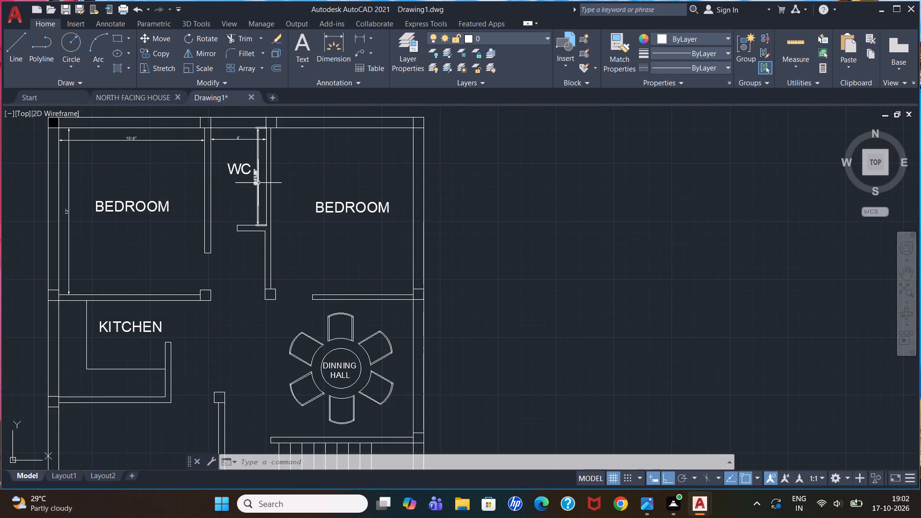
click(258, 183)
key(Delete)
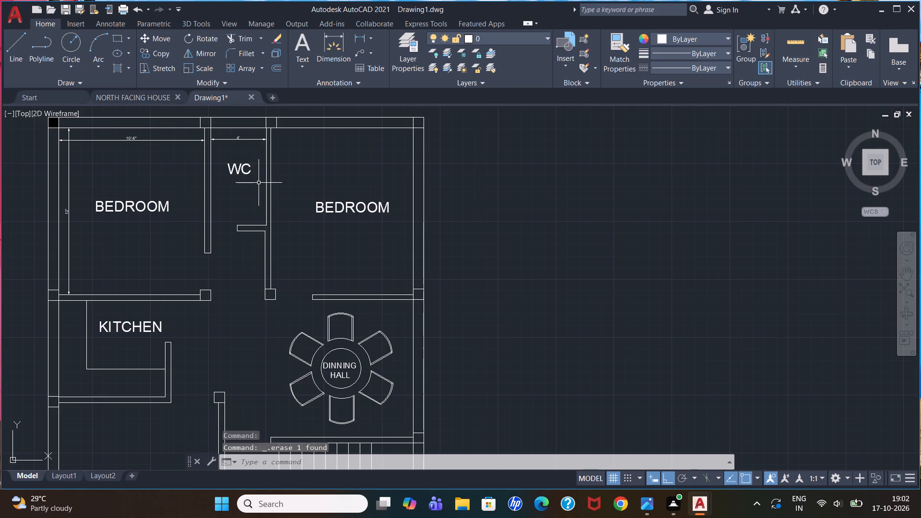
Offset the upper edge of the WC's short partition 1" downward, into the partition.
key(o)
key(Return)
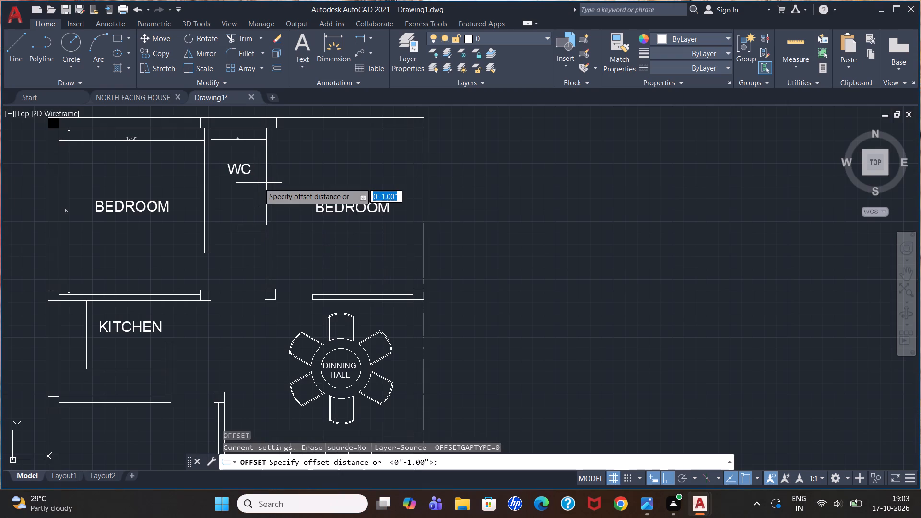
text(1")
key(Return)
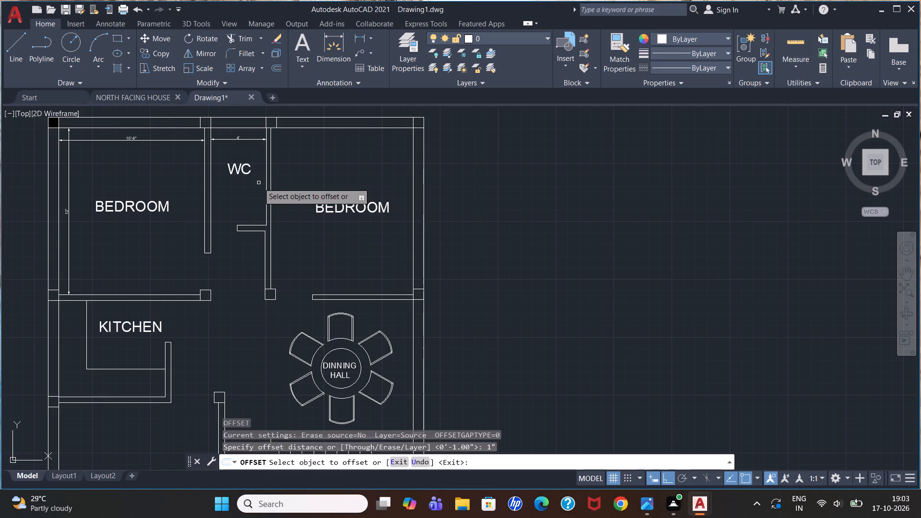
scroll(259, 183, up, 2)
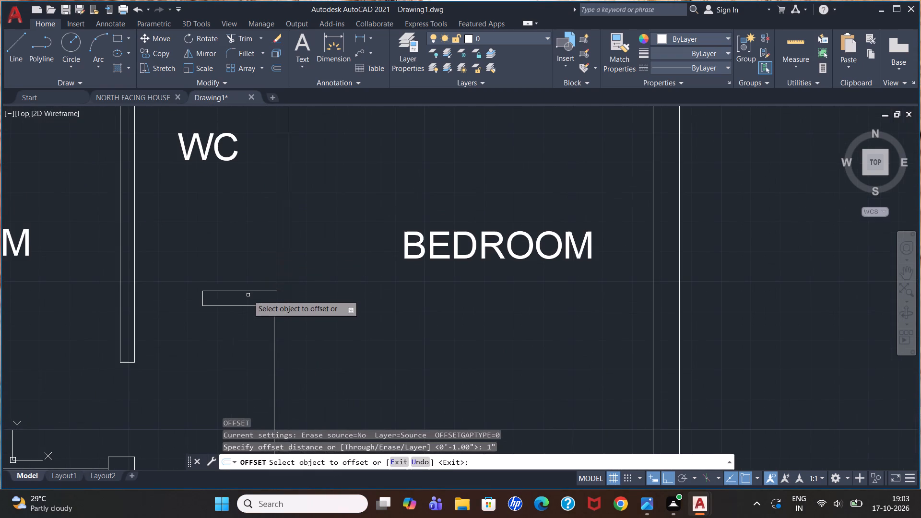
click(252, 292)
click(253, 297)
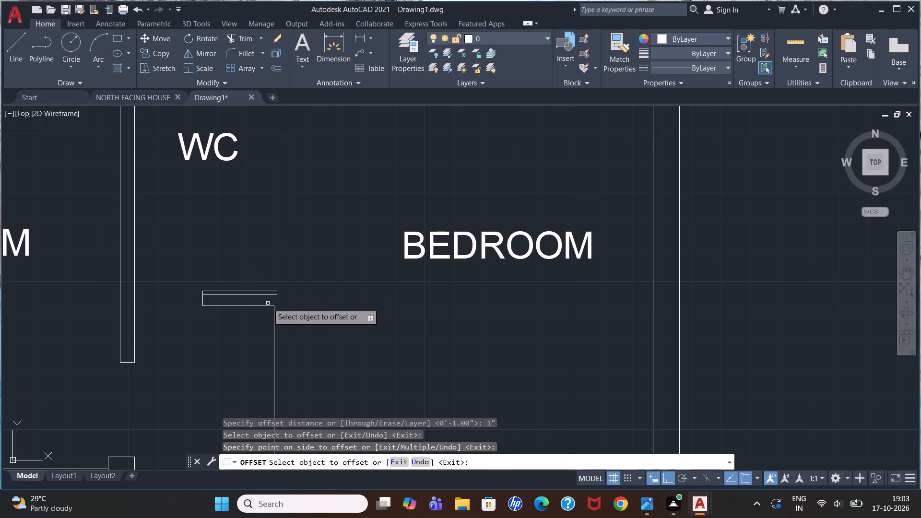
key(Escape)
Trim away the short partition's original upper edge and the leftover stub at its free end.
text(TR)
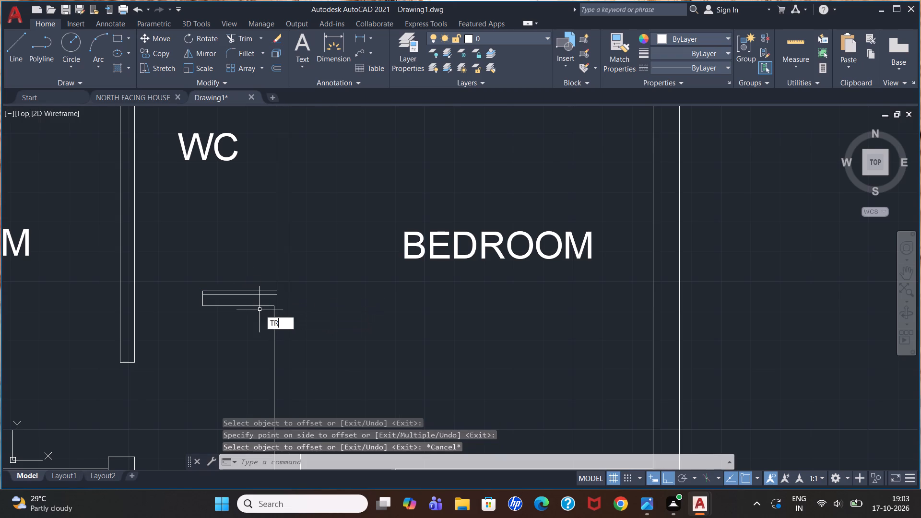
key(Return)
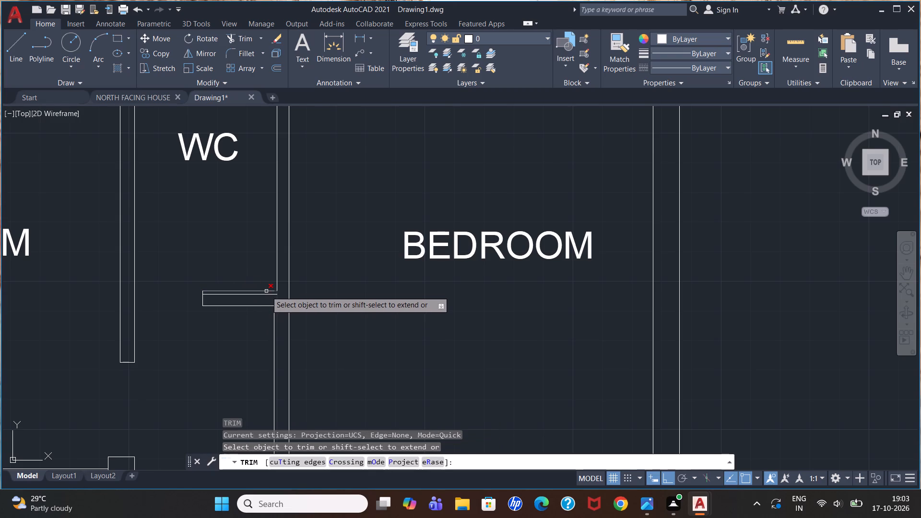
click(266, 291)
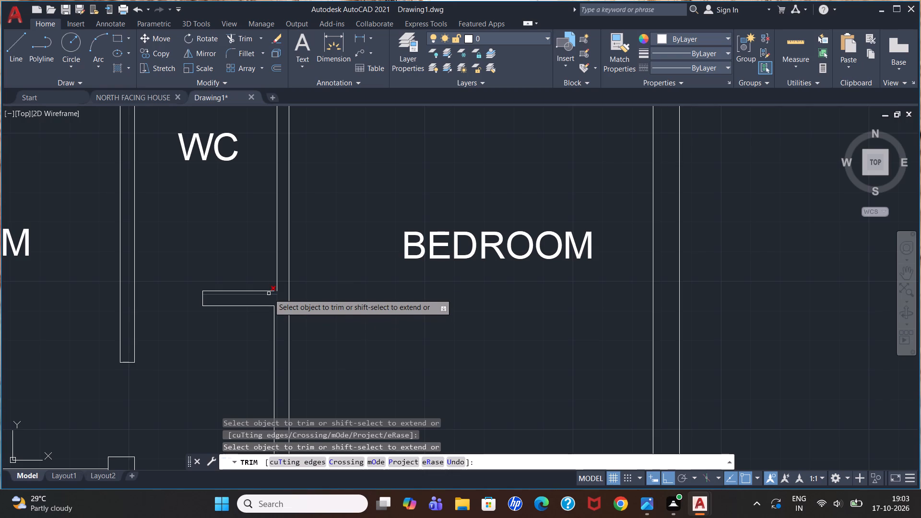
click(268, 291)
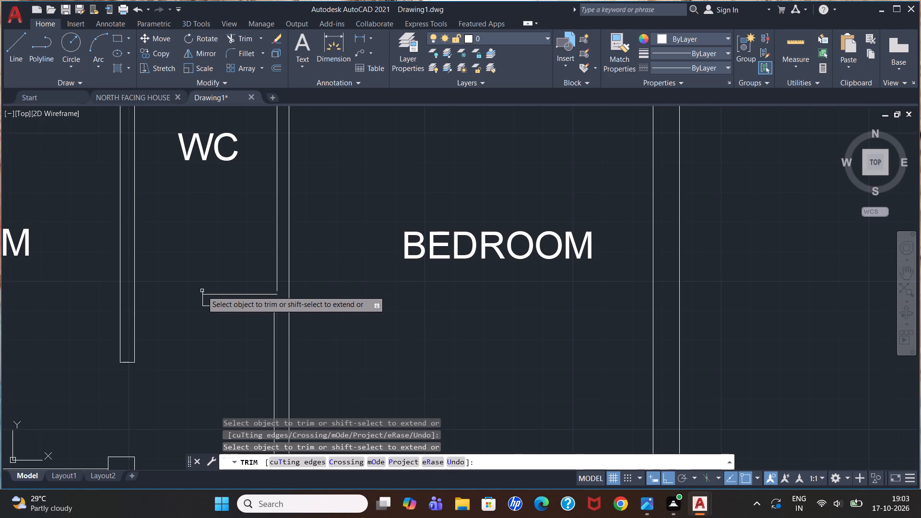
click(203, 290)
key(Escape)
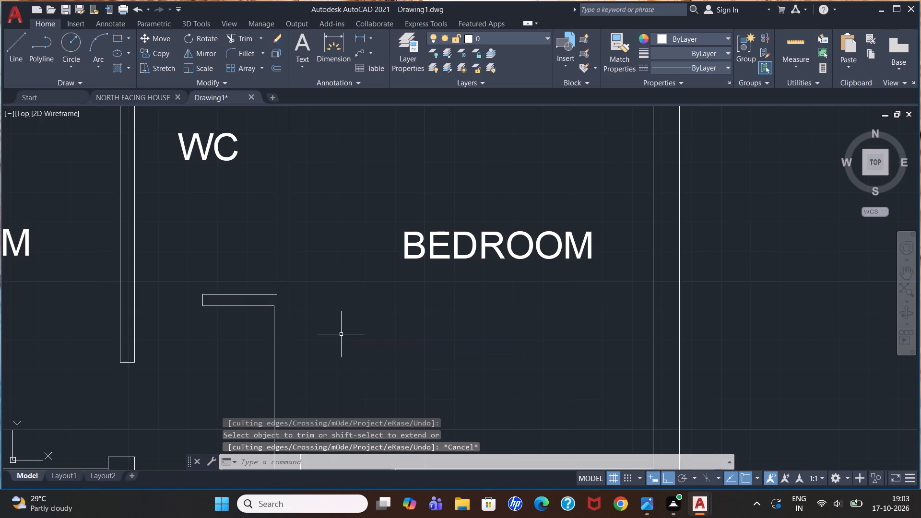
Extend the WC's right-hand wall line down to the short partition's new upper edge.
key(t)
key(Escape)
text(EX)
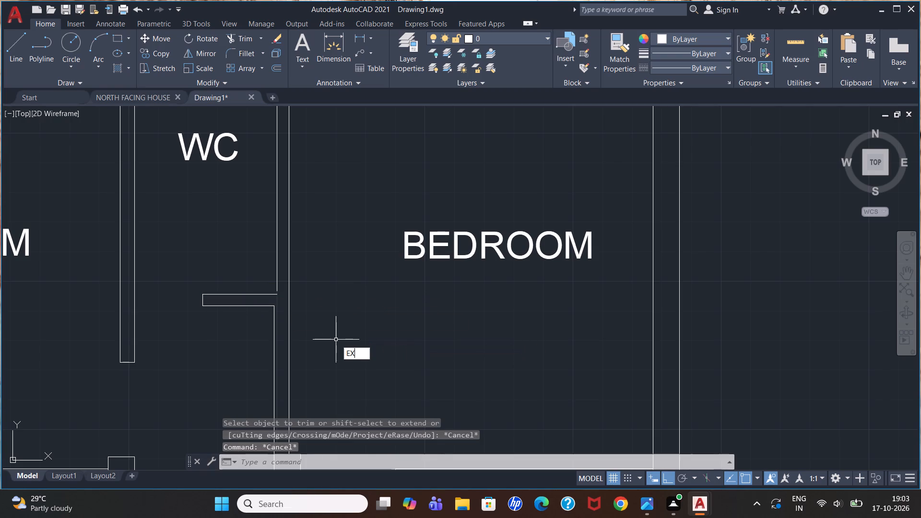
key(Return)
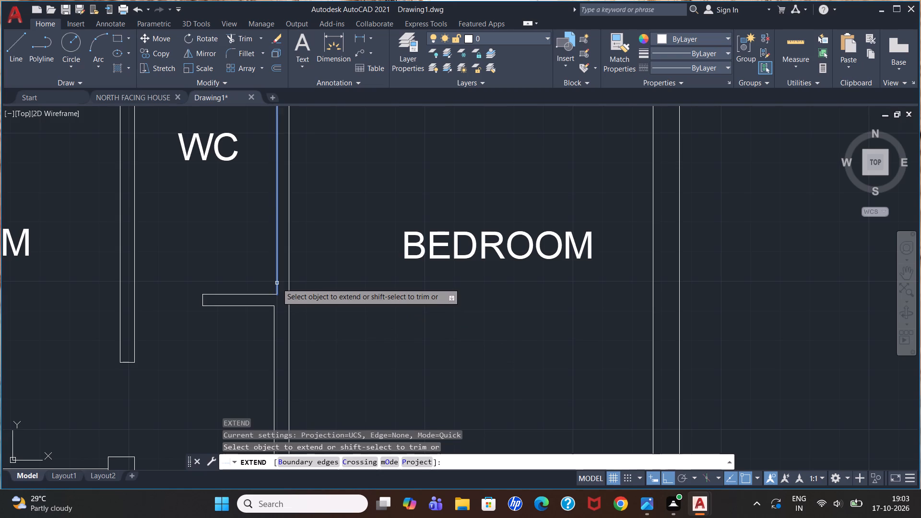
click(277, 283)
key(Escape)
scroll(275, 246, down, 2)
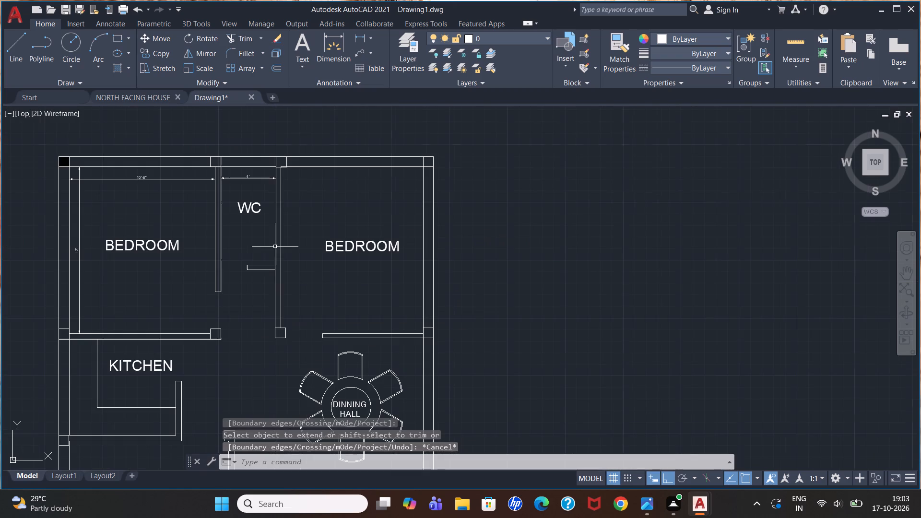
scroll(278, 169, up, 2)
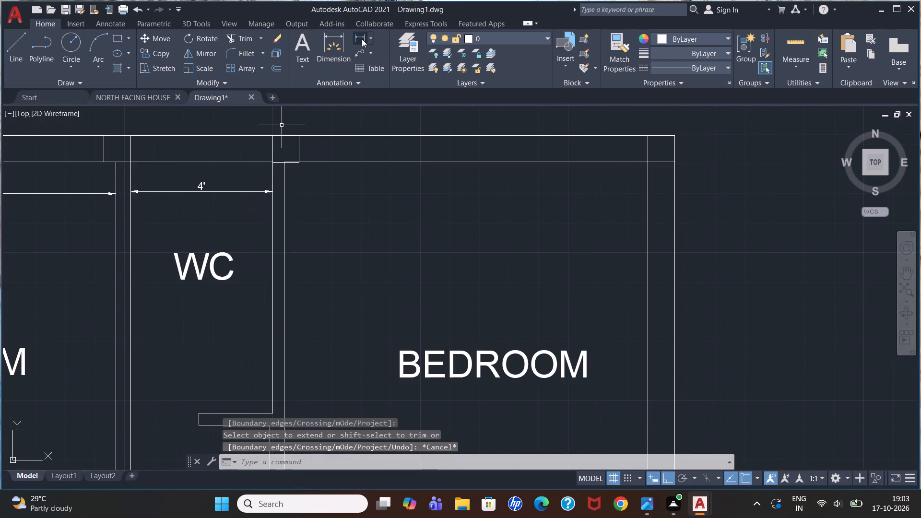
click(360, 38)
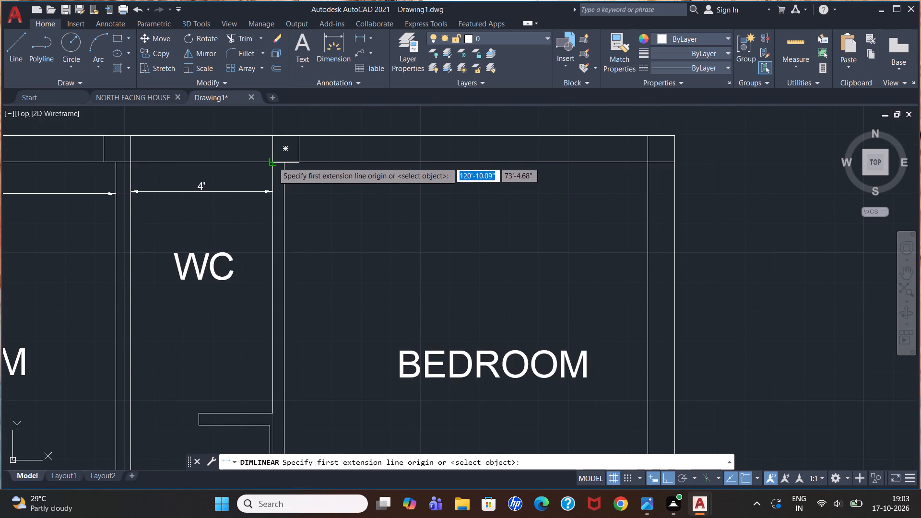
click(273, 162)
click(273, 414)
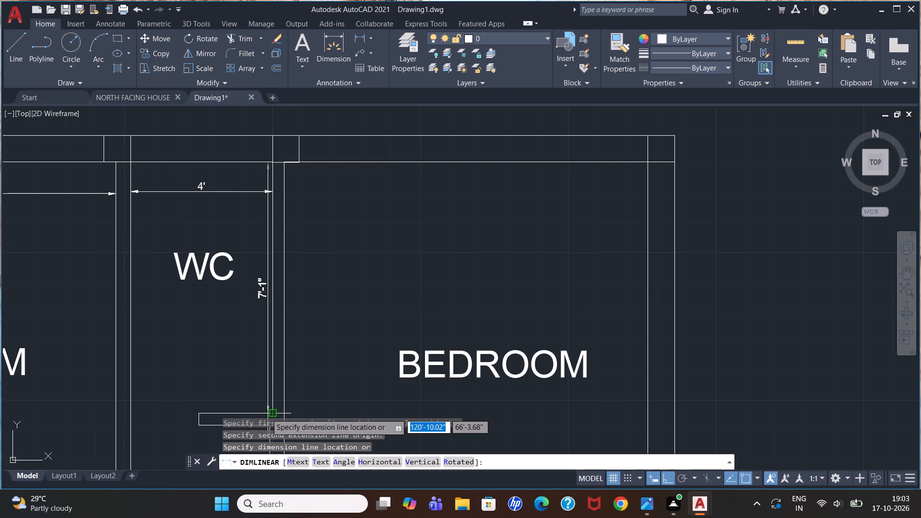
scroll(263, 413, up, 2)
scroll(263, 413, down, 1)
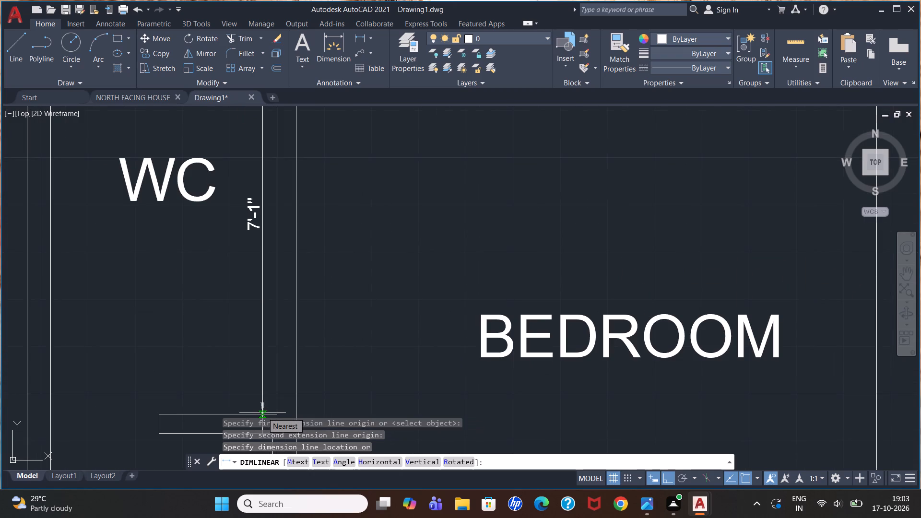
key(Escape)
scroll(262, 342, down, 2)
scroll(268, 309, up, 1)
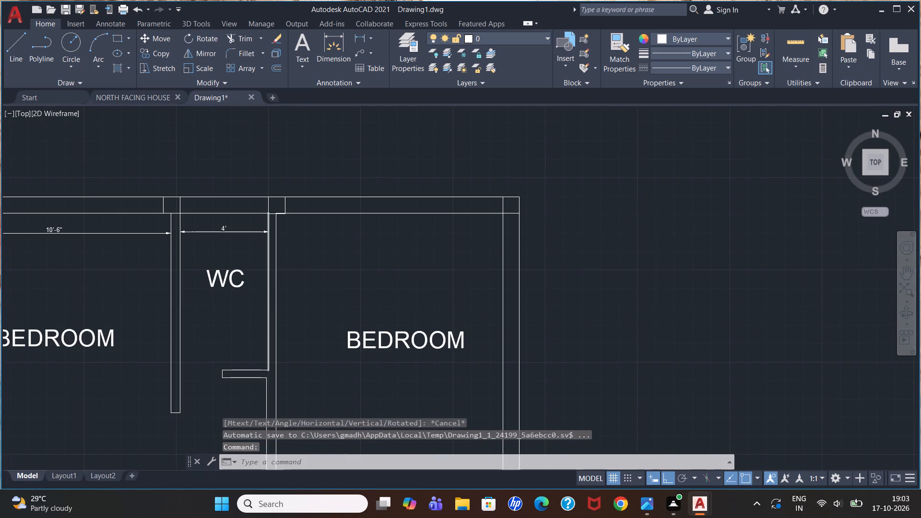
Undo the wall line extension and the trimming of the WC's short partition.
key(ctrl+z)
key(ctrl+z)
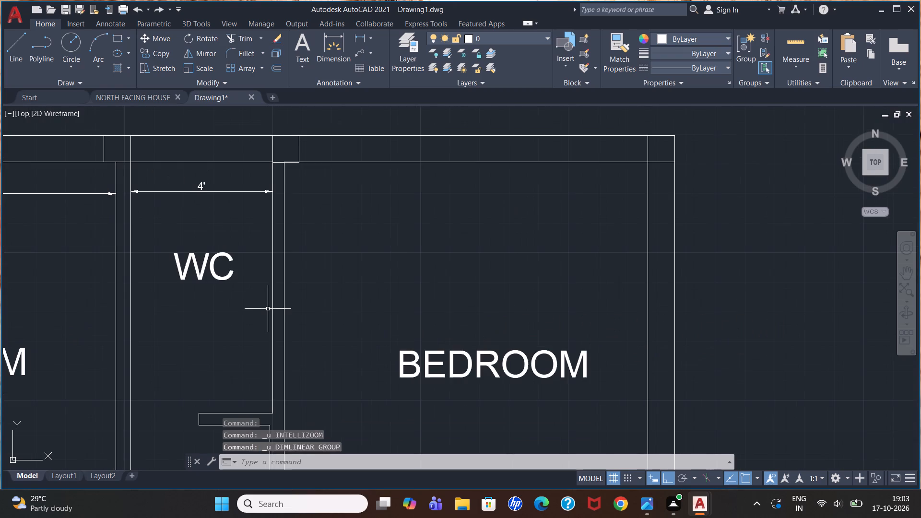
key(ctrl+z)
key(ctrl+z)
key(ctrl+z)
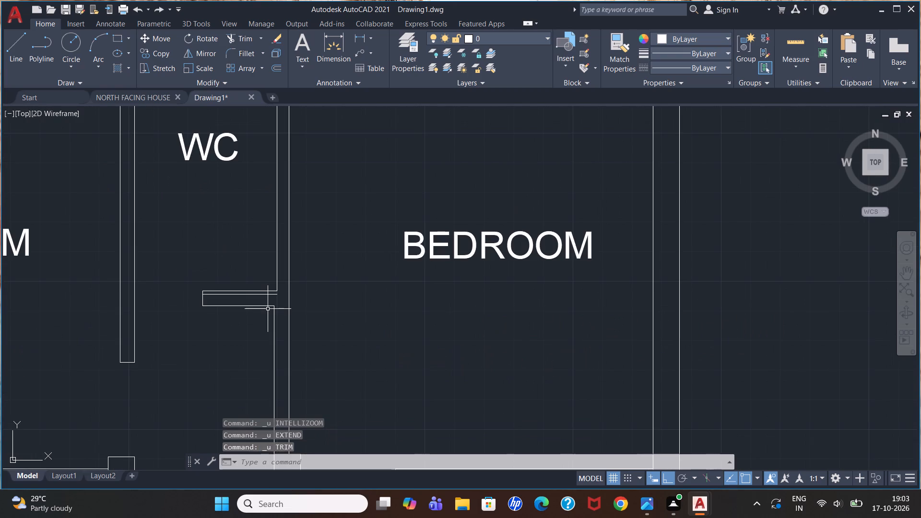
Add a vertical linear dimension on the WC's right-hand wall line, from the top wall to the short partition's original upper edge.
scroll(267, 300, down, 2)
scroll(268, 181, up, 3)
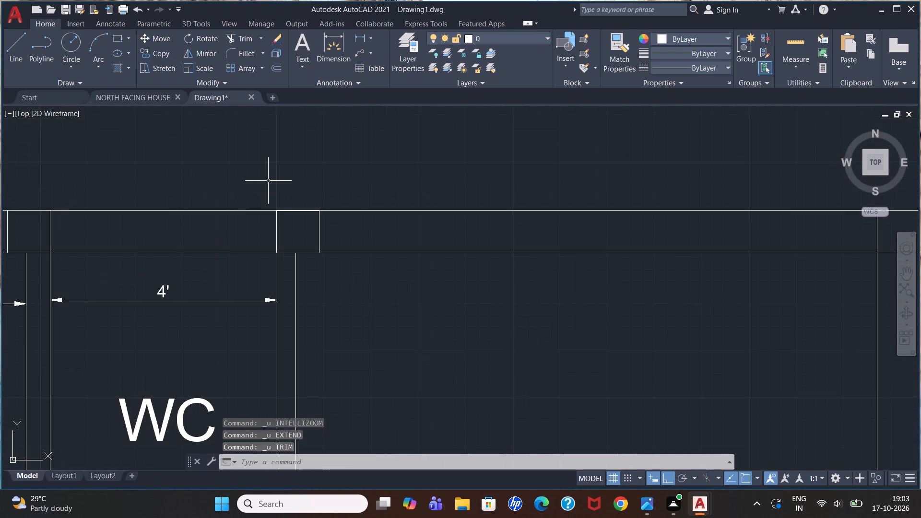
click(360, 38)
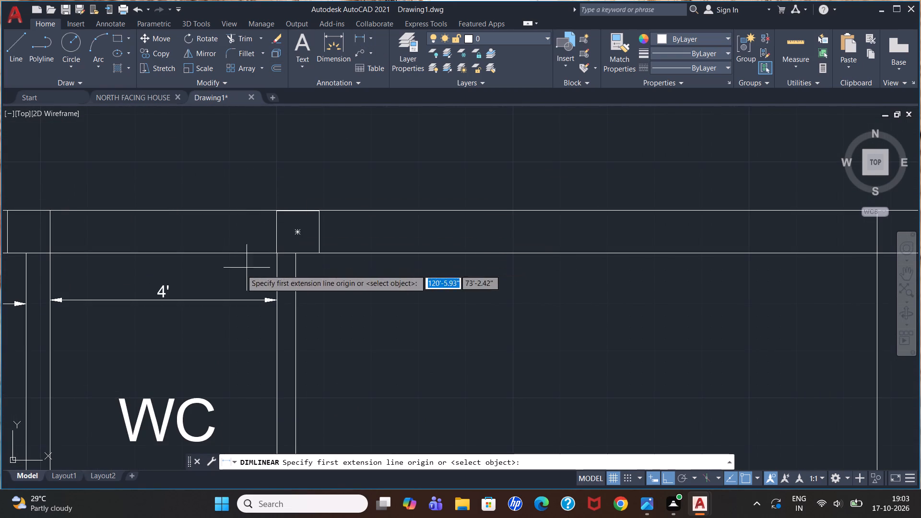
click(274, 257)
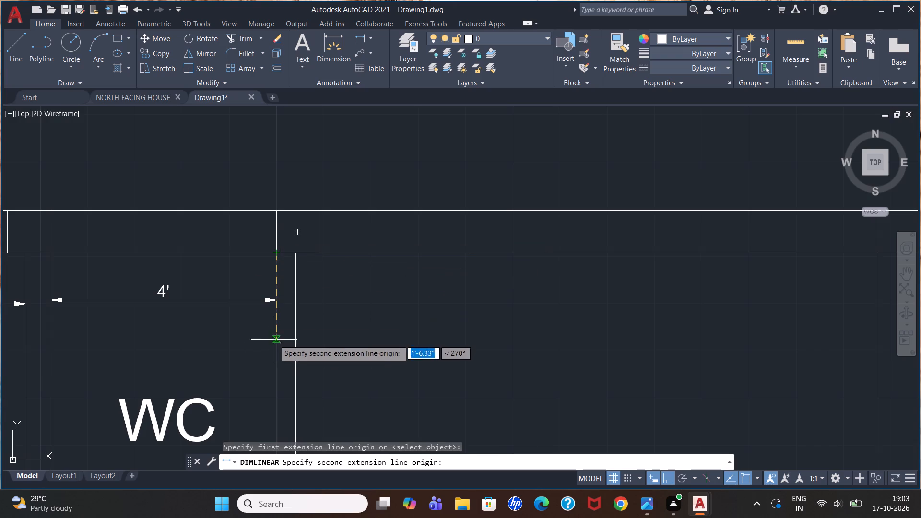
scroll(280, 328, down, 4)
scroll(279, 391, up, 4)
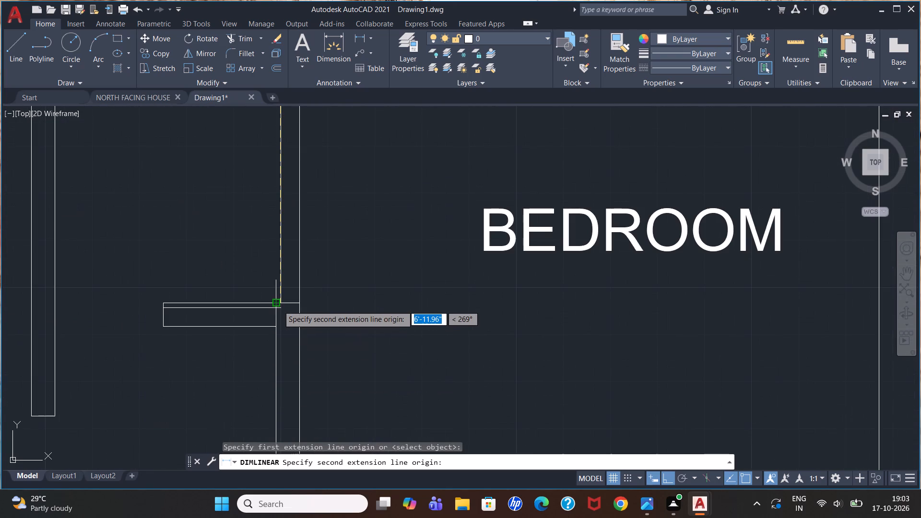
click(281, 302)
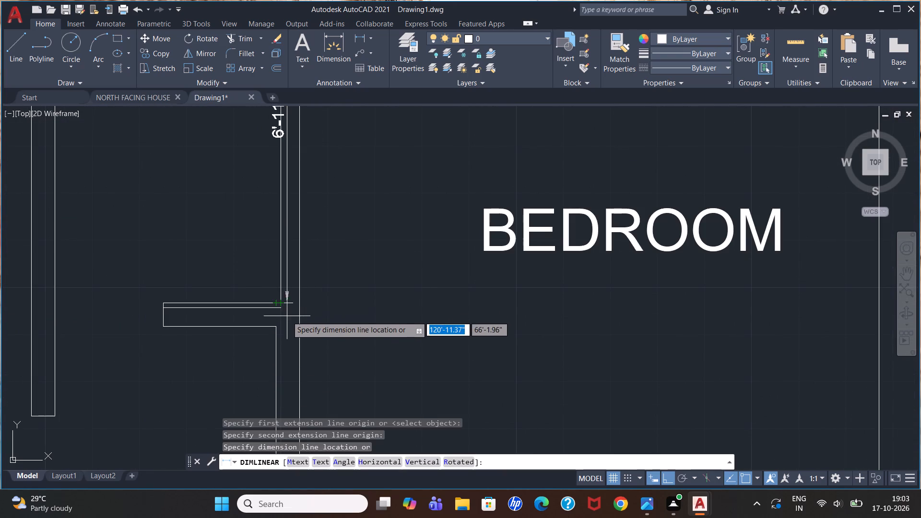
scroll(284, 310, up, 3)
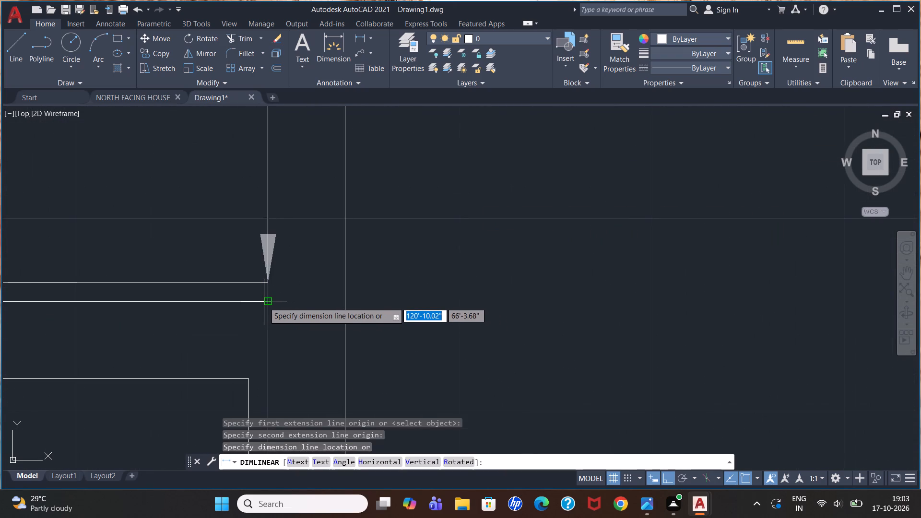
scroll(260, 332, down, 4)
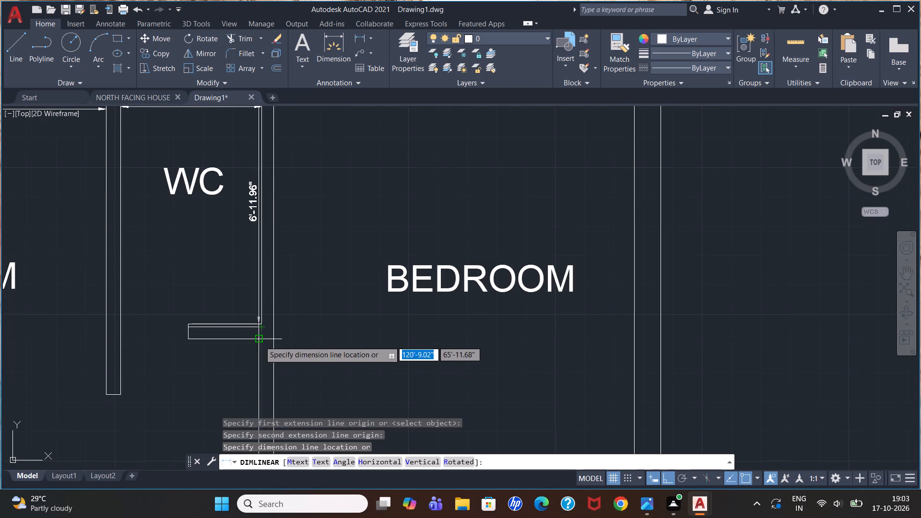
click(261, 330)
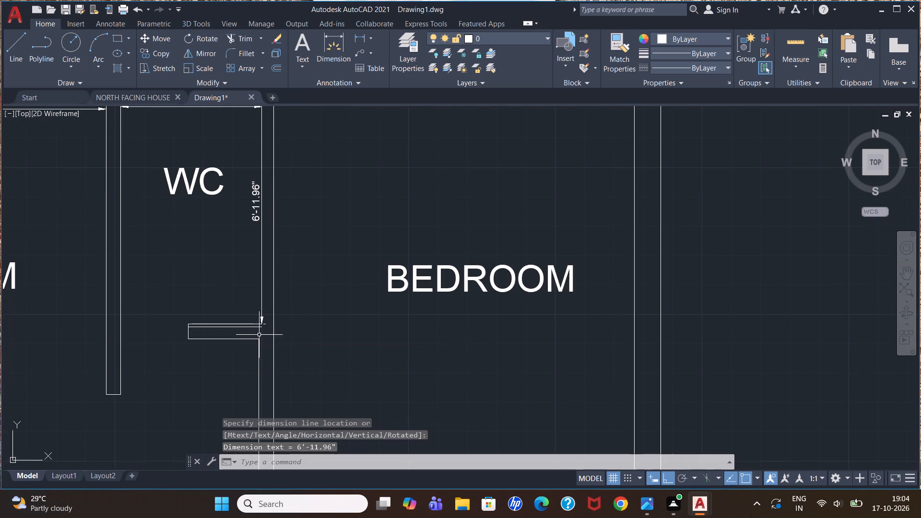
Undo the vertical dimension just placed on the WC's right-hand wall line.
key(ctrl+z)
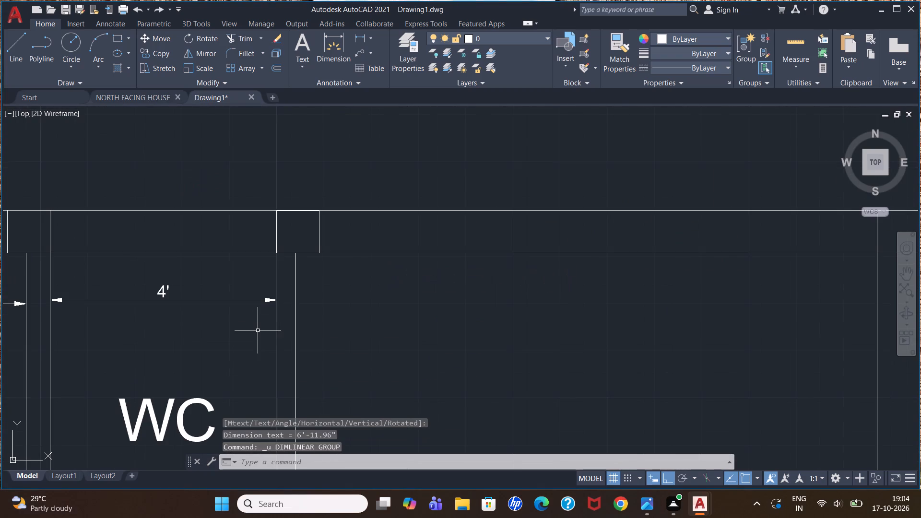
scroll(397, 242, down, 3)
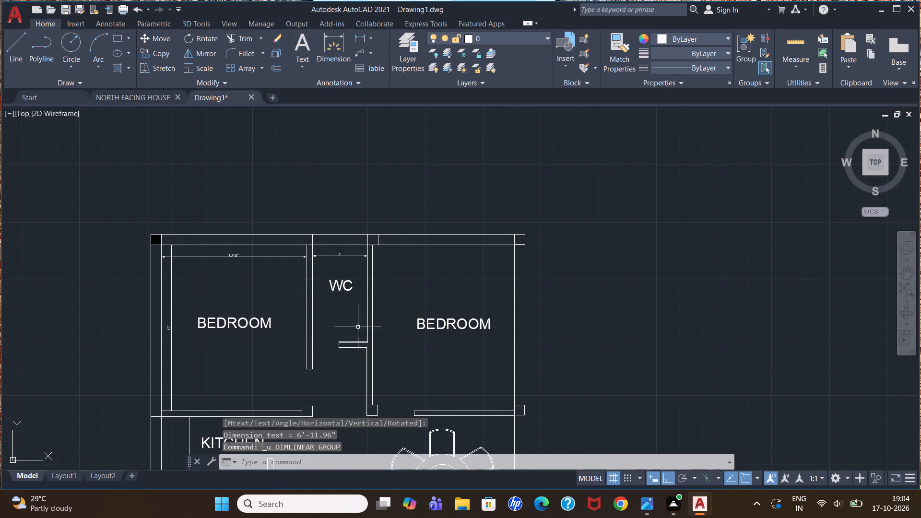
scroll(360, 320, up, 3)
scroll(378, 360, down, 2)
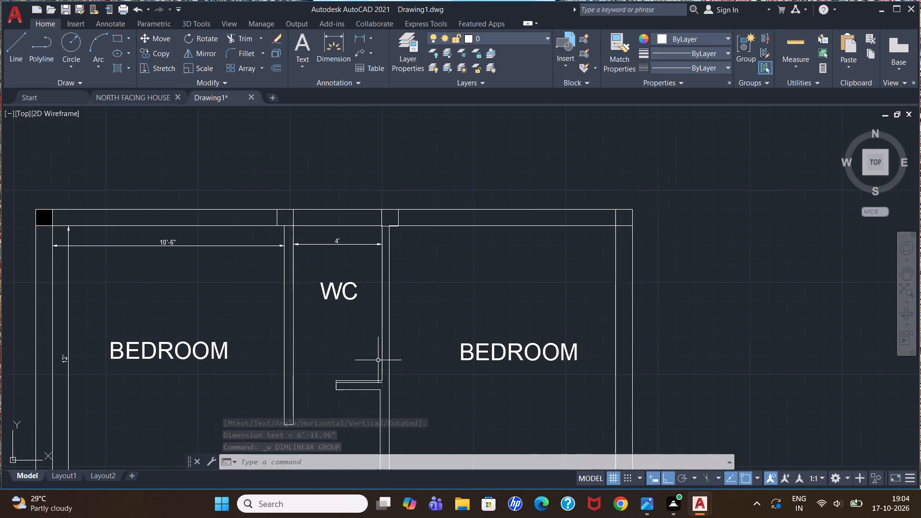
Extend the top wall's inner line above the WC to meet the WC's right-hand wall line at the column.
scroll(396, 198, up, 2)
scroll(370, 248, up, 2)
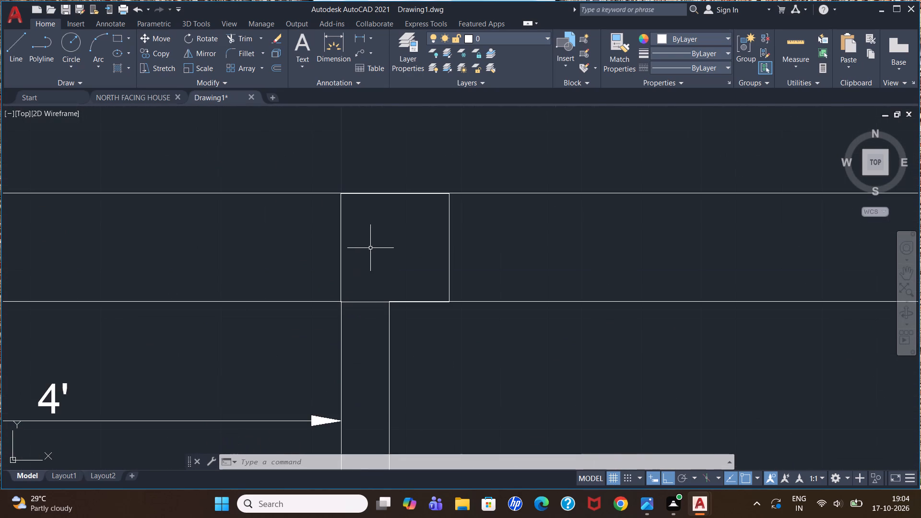
scroll(370, 248, up, 2)
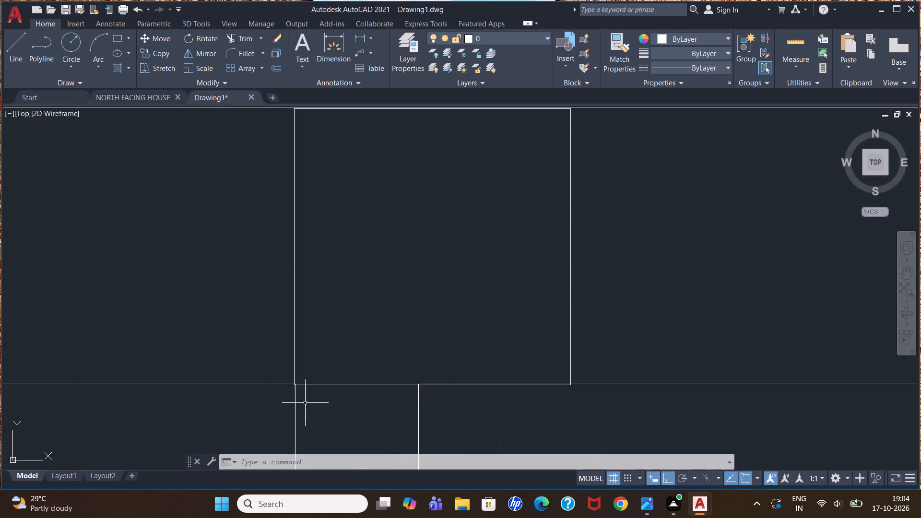
scroll(284, 389, up, 5)
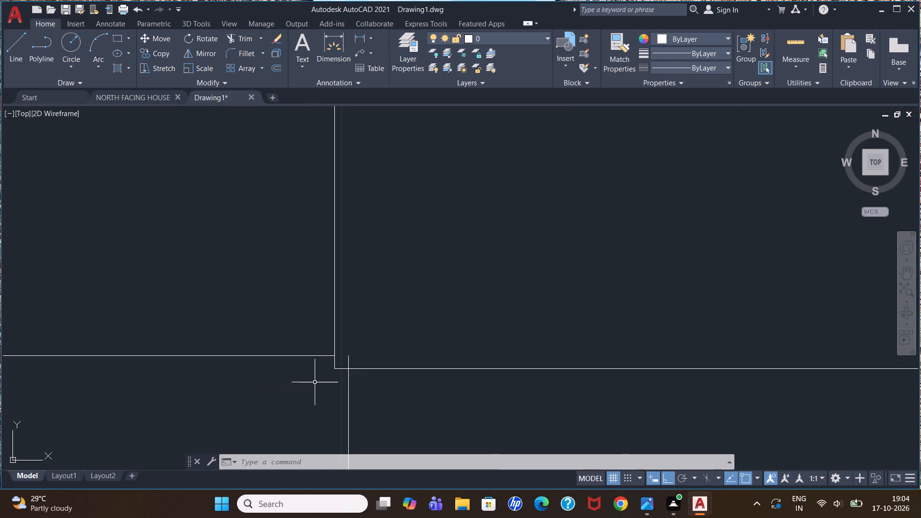
scroll(331, 371, up, 1)
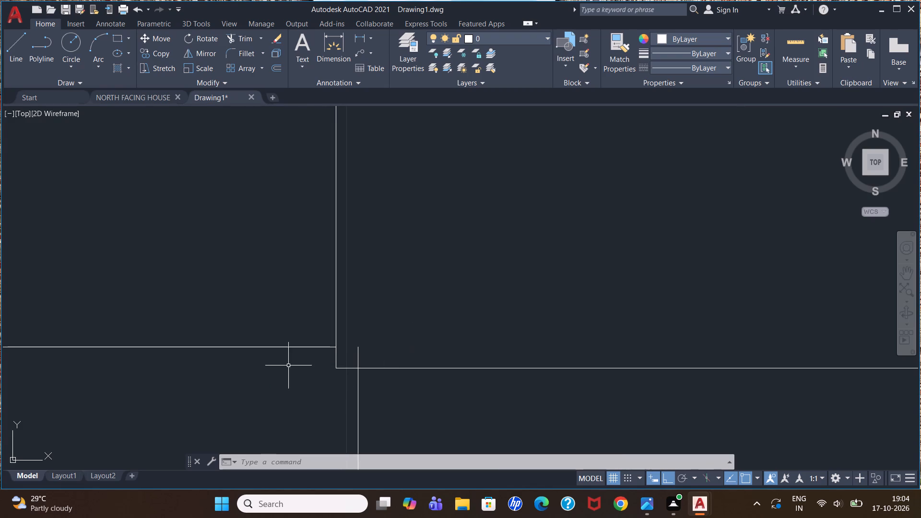
text(EX)
key(Return)
click(312, 345)
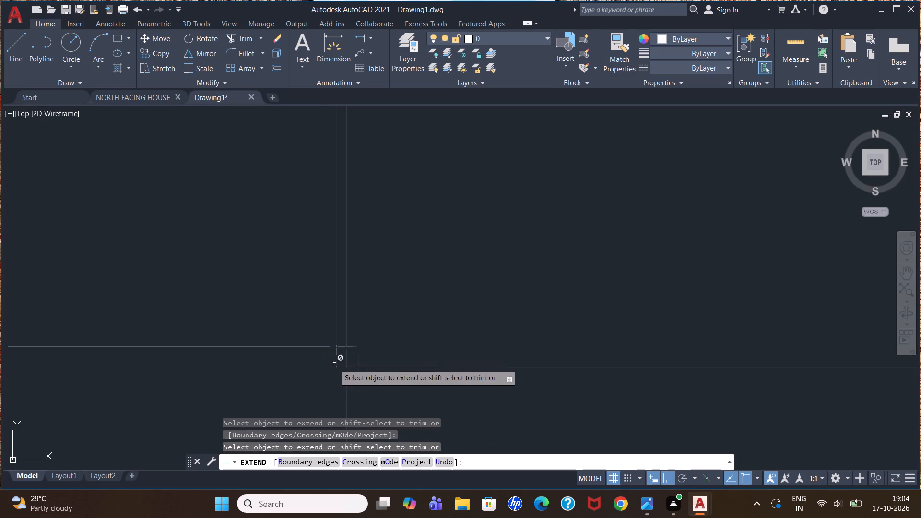
key(Escape)
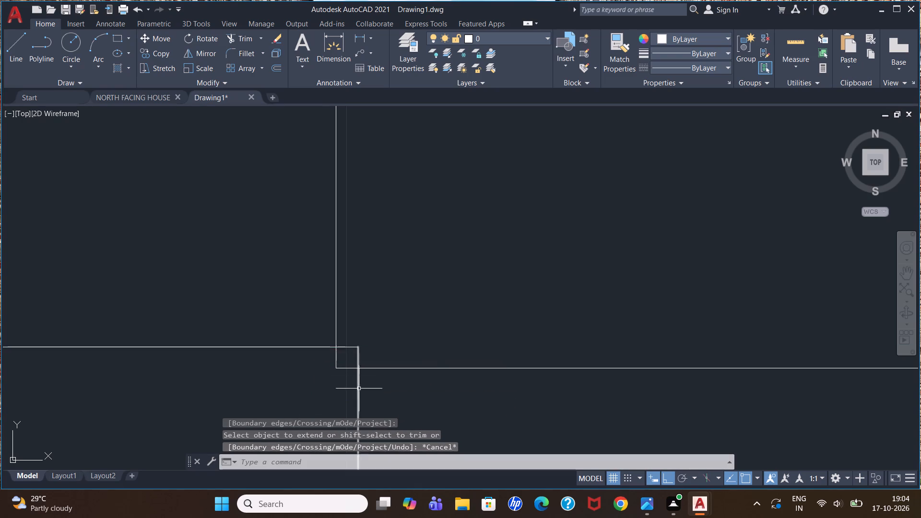
Move the column square above the WC's right-hand wall so its lower-left corner sits on the inner wall corner.
click(381, 366)
click(380, 370)
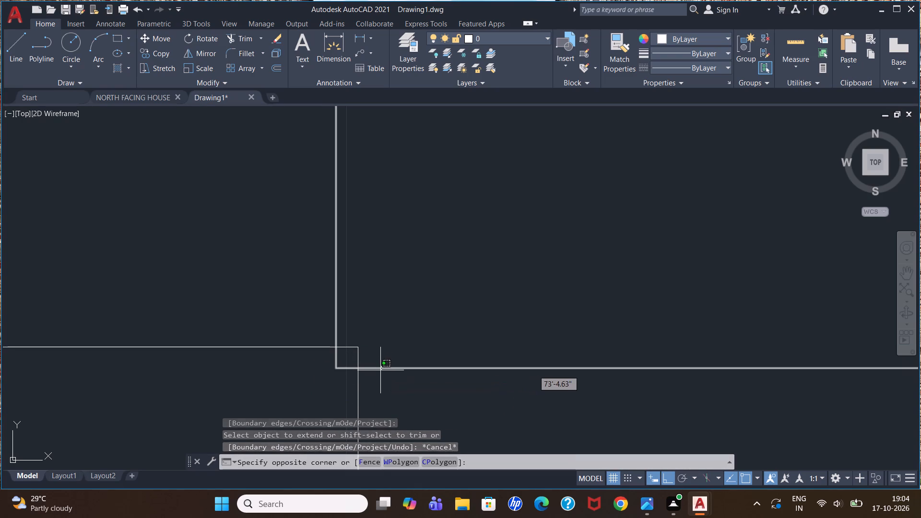
key(m)
key(Return)
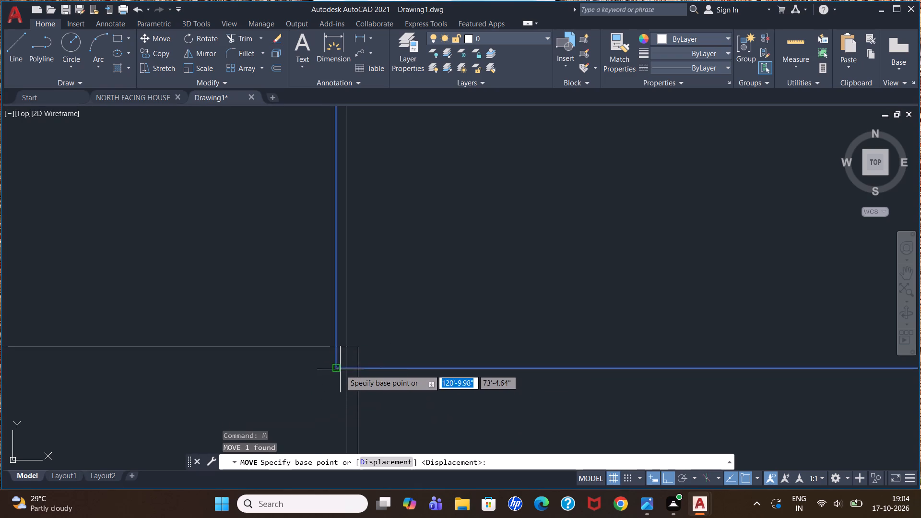
click(340, 368)
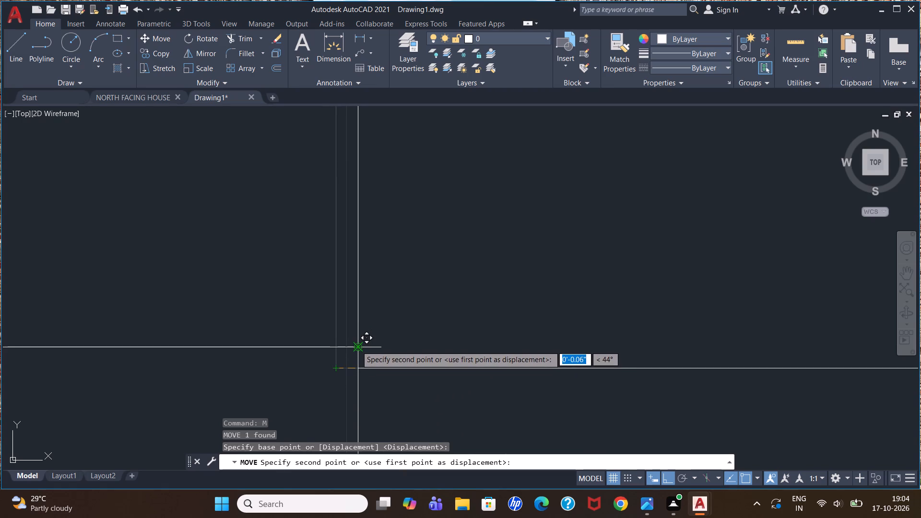
click(356, 346)
key(Escape)
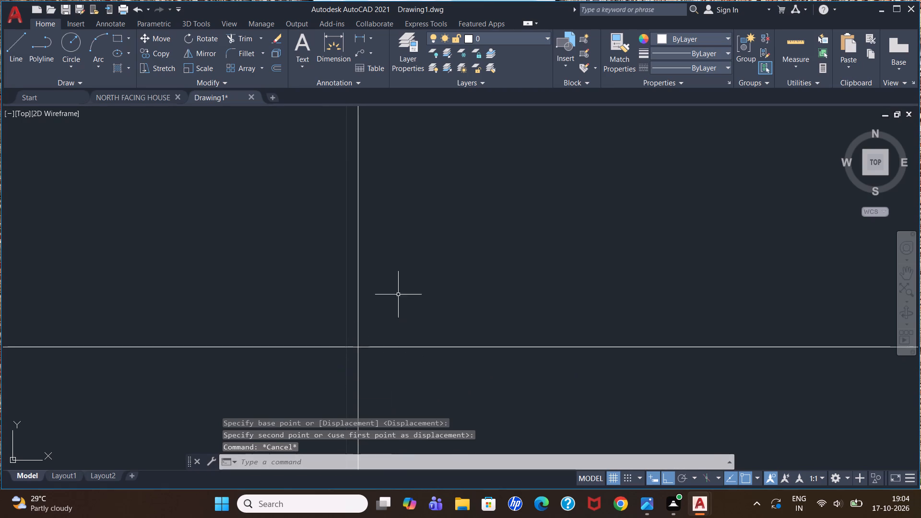
Add a vertical linear dimension inside the WC, from the top wall's inner corner to the short partition's upper edge.
scroll(399, 288, down, 9)
scroll(397, 279, up, 4)
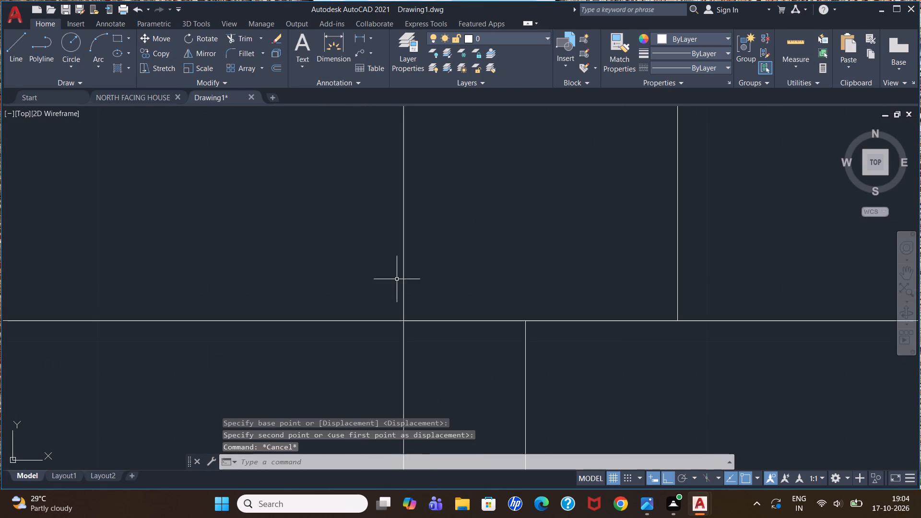
click(356, 38)
scroll(502, 273, down, 3)
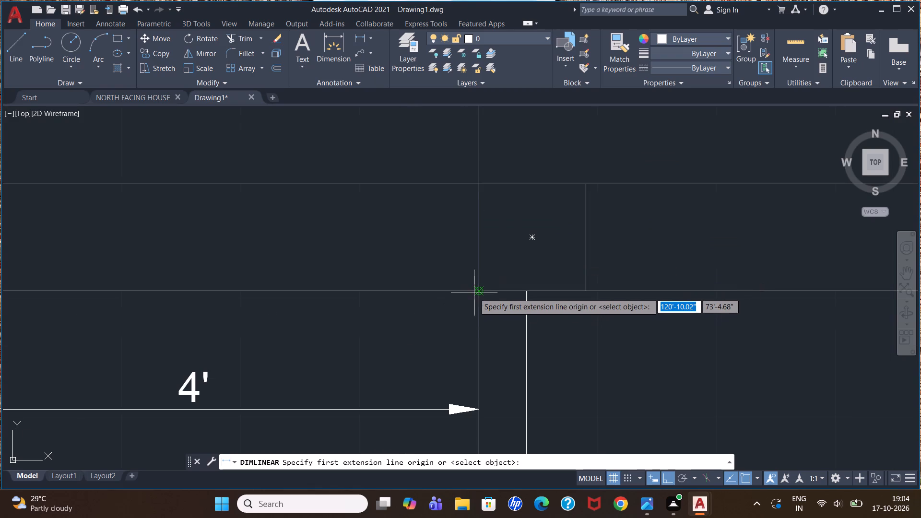
click(478, 293)
scroll(506, 253, down, 4)
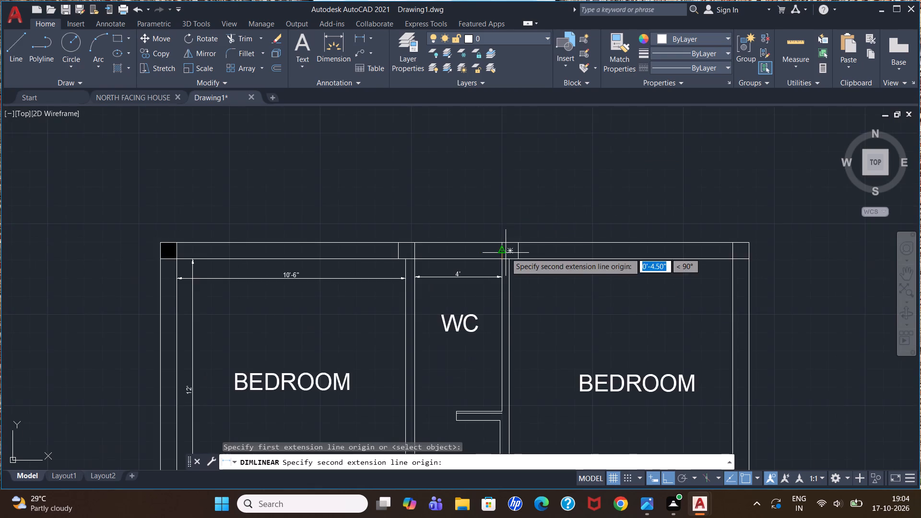
scroll(506, 253, down, 3)
scroll(507, 295, up, 7)
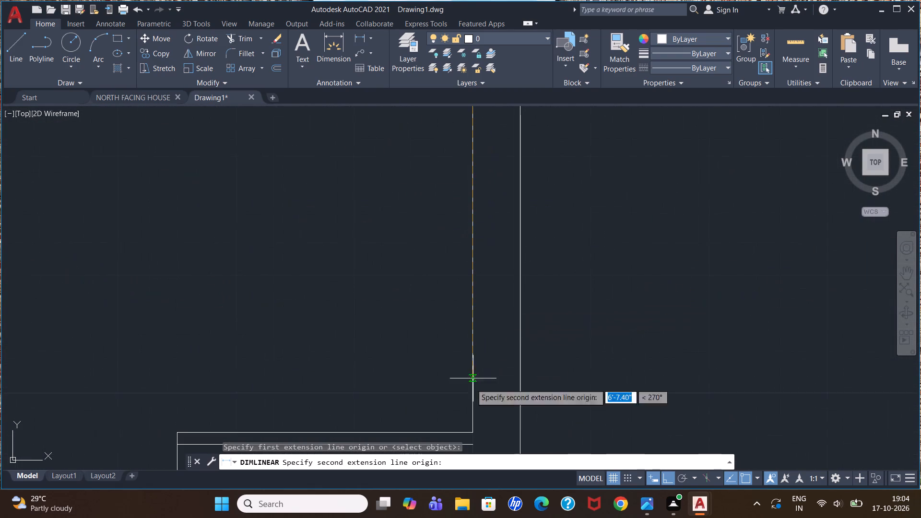
click(475, 435)
scroll(444, 431, down, 4)
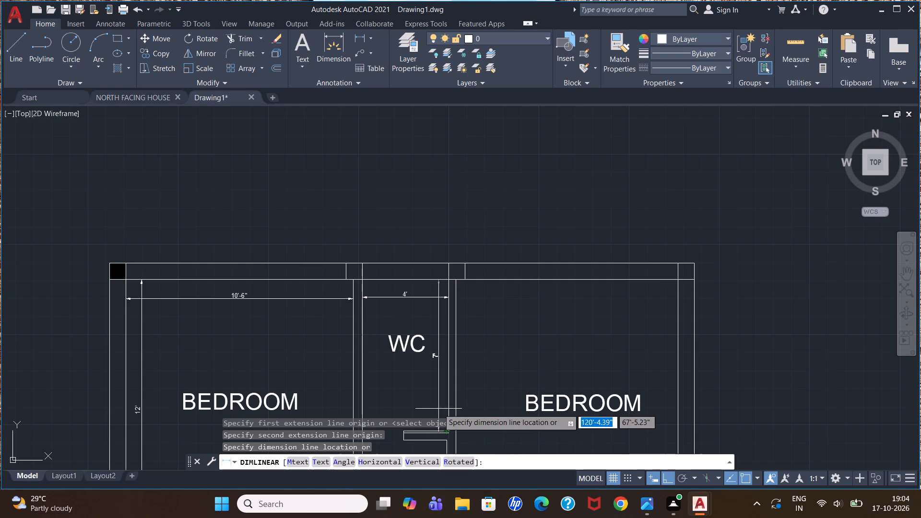
click(439, 411)
Delete the extra horizontal line inside the WC's short partition, just below its upper edge.
scroll(453, 374, down, 3)
scroll(449, 400, up, 3)
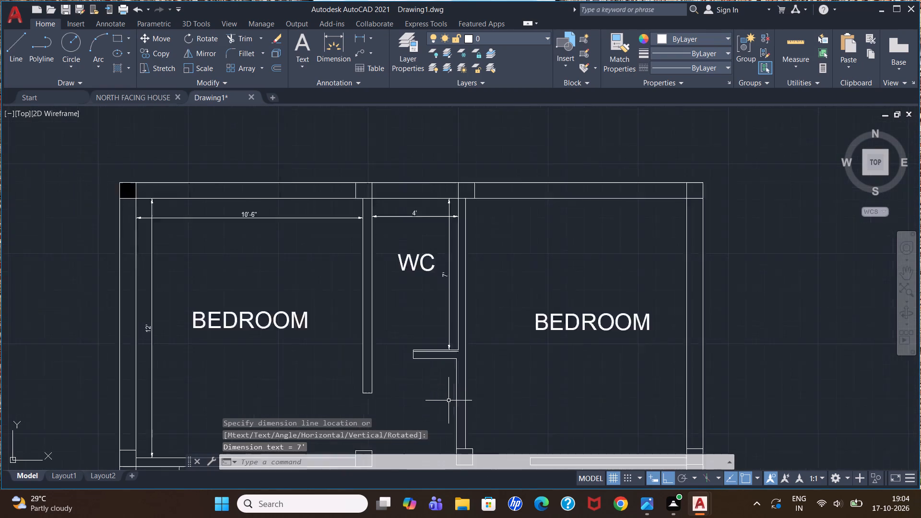
scroll(449, 400, up, 1)
scroll(463, 325, up, 2)
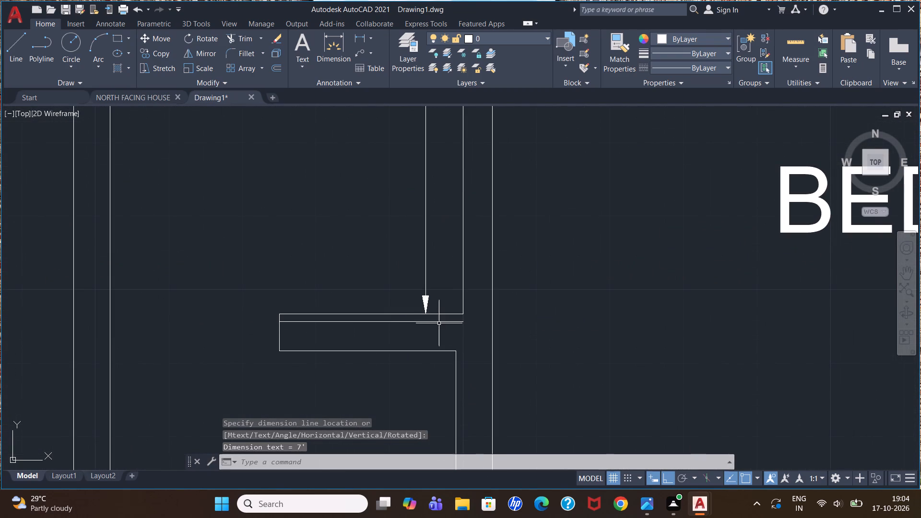
click(441, 320)
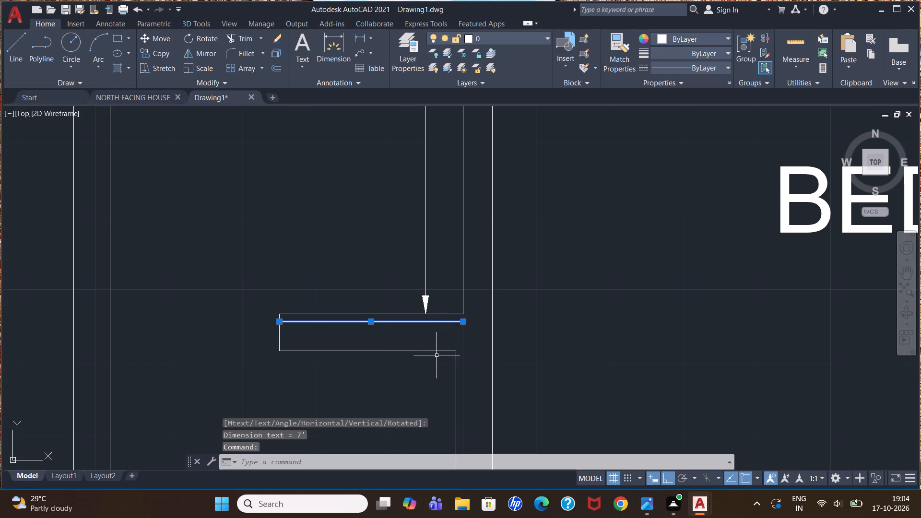
key(Delete)
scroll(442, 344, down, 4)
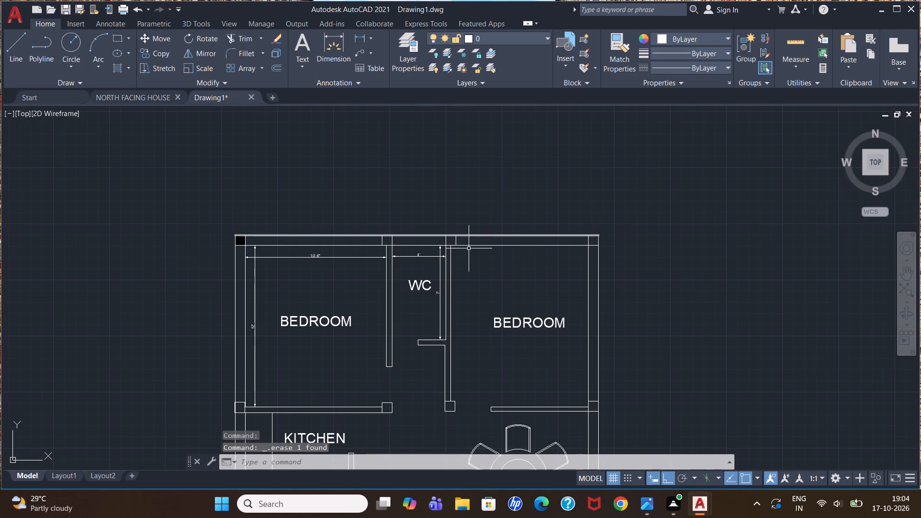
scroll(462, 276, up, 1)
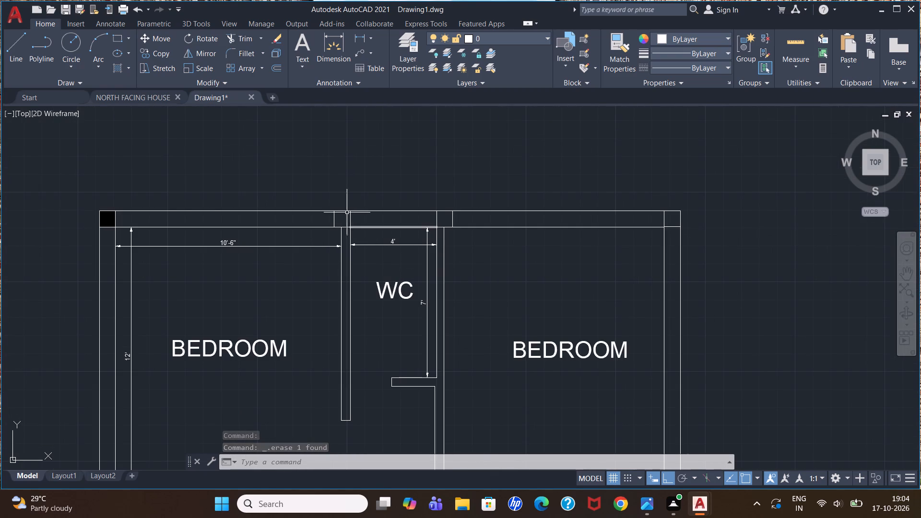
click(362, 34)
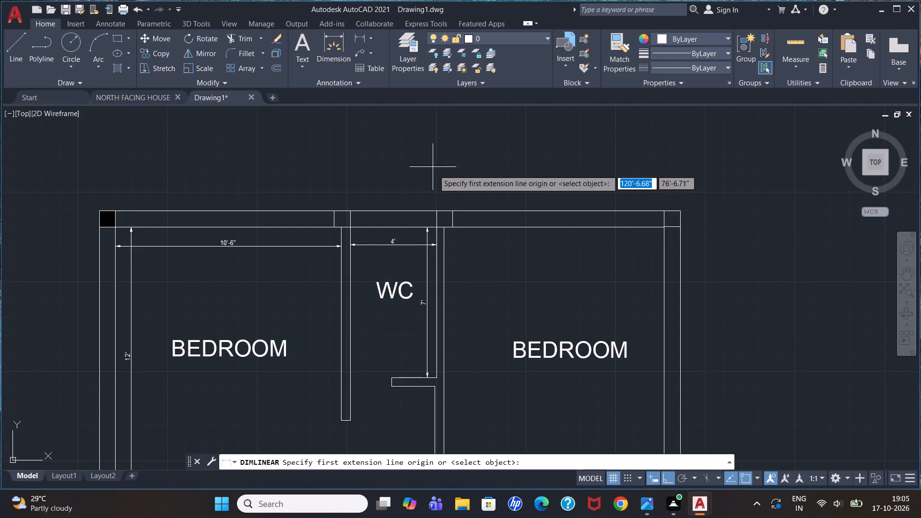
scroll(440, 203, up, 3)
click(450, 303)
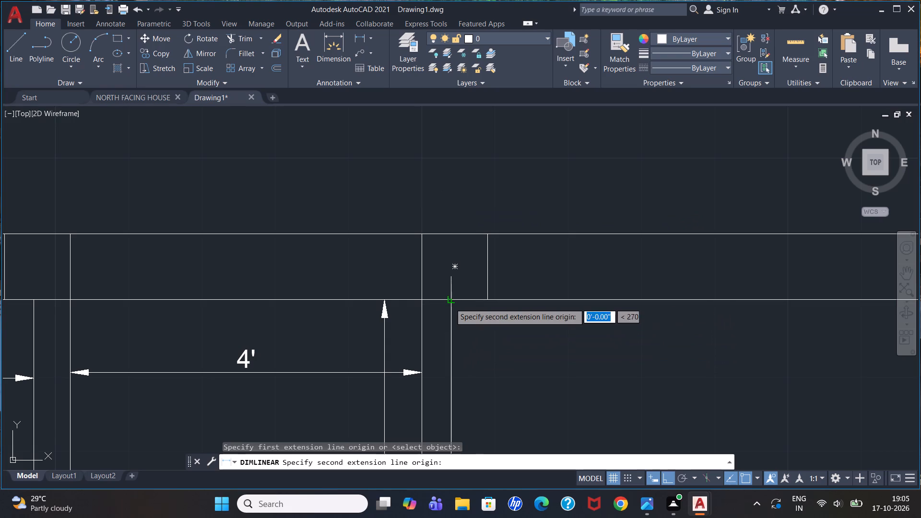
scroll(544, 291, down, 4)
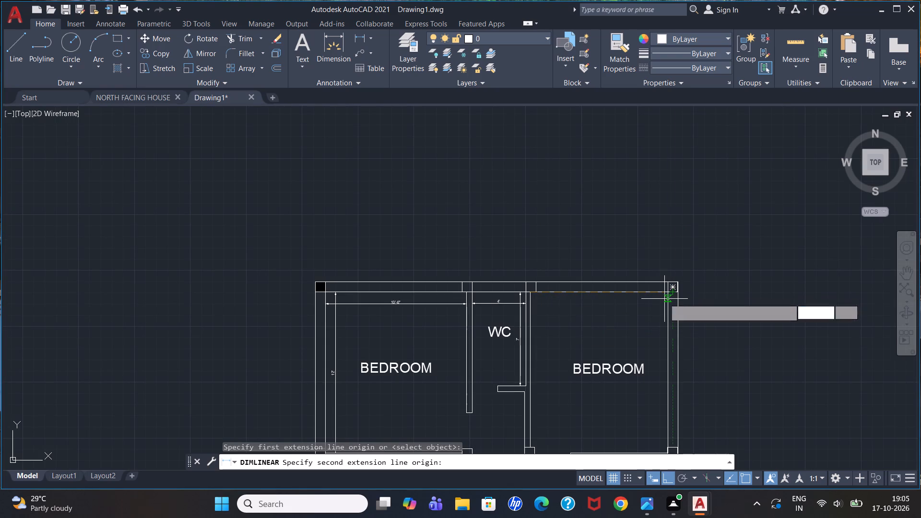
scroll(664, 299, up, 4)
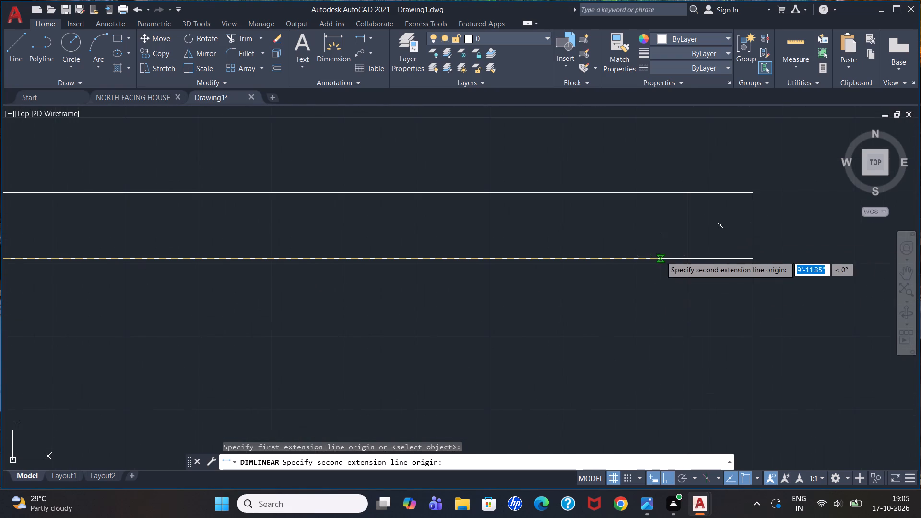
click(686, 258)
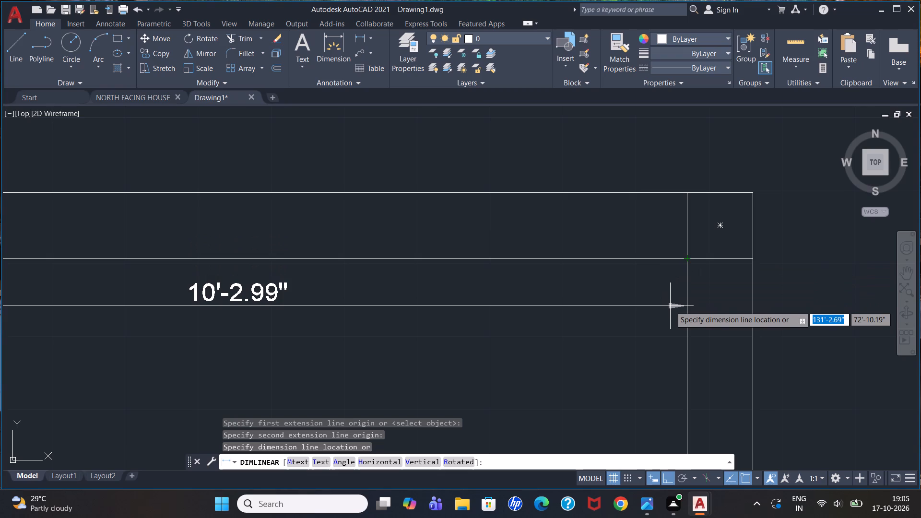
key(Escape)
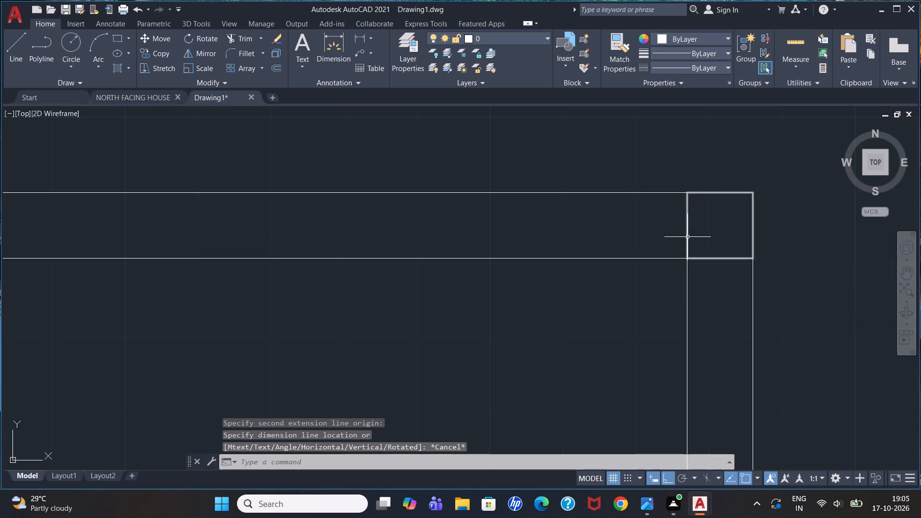
Move the column square at the house's top-right corner so its lower-left corner meets the right bedroom's inner wall corner.
scroll(695, 270, up, 4)
scroll(684, 208, up, 4)
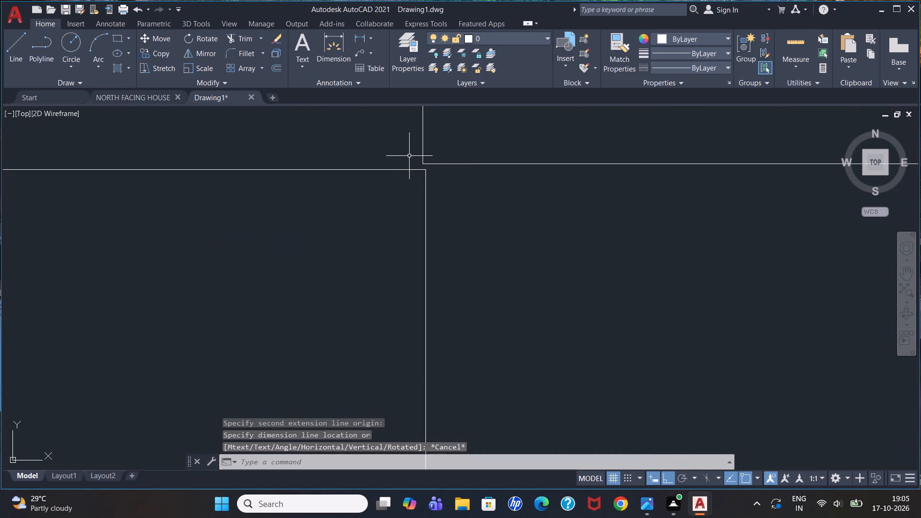
scroll(419, 155, up, 3)
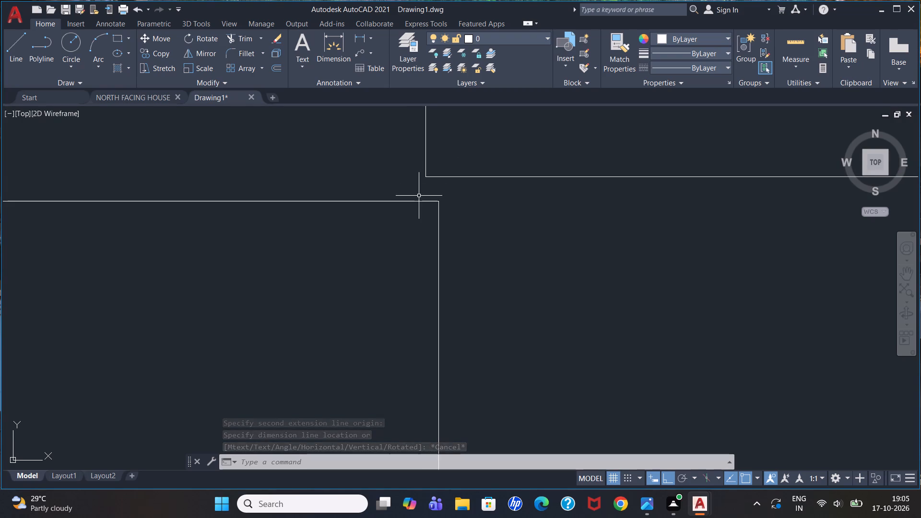
click(456, 177)
key(m)
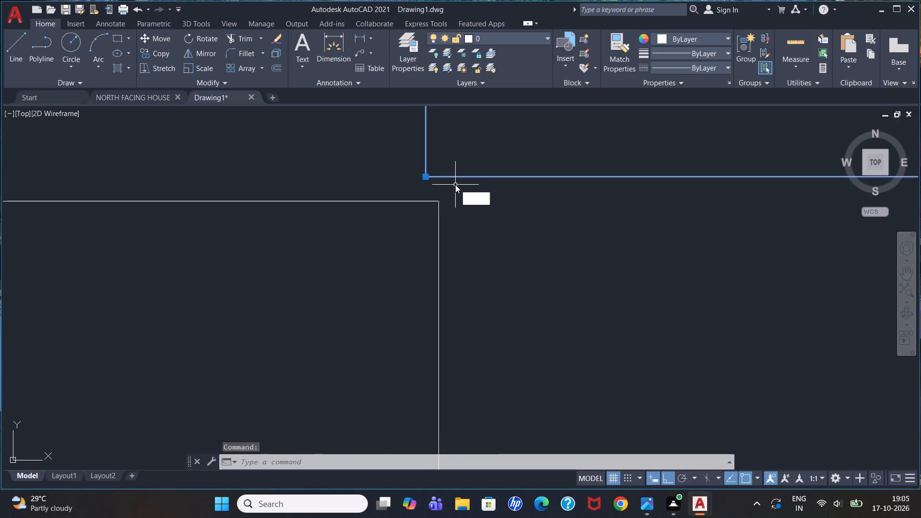
key(Return)
click(423, 174)
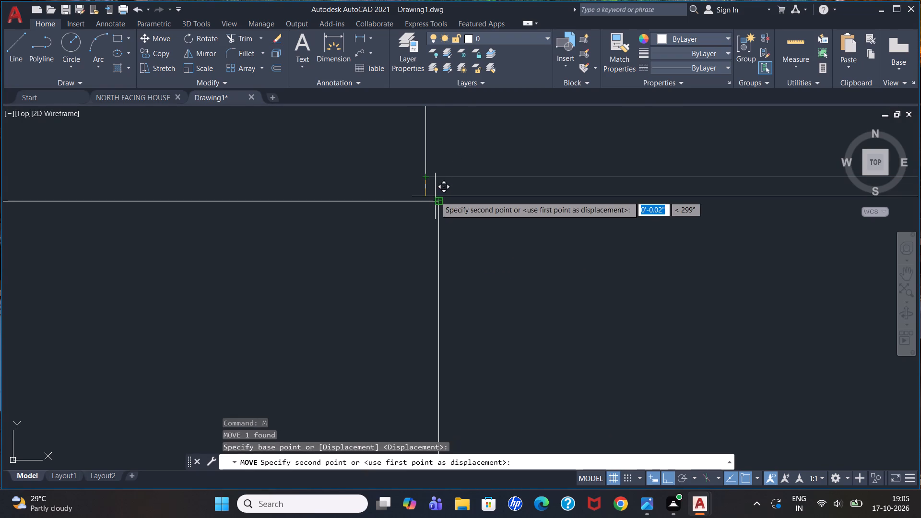
click(437, 200)
key(Escape)
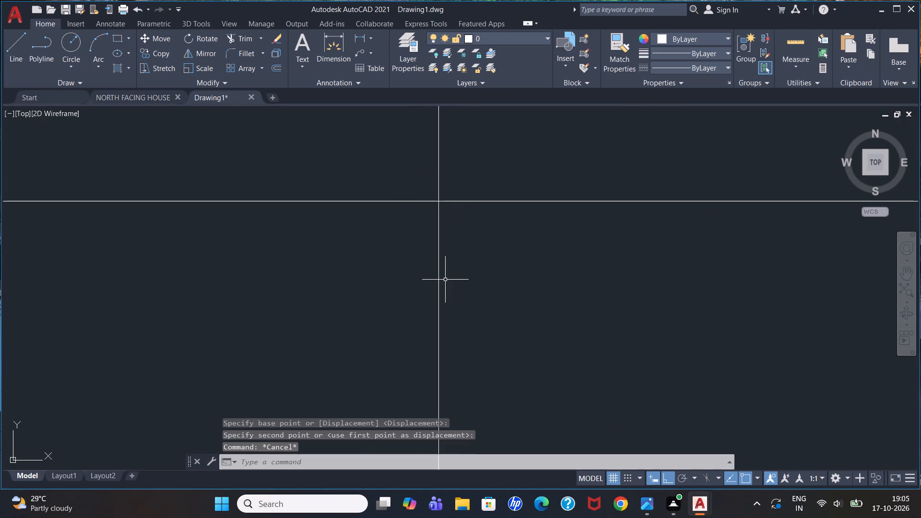
Add a horizontal linear dimension across the right bedroom between its inner top corners, just below the top wall.
scroll(410, 180, down, 16)
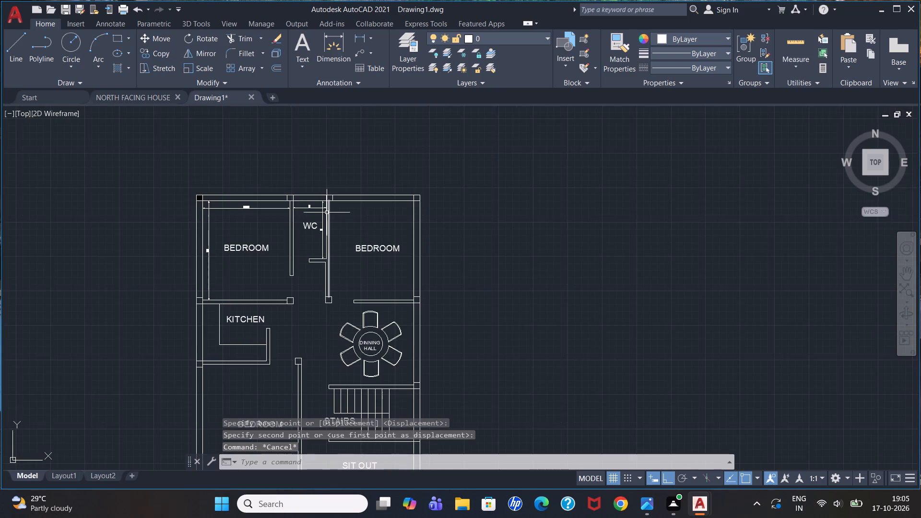
scroll(326, 211, up, 4)
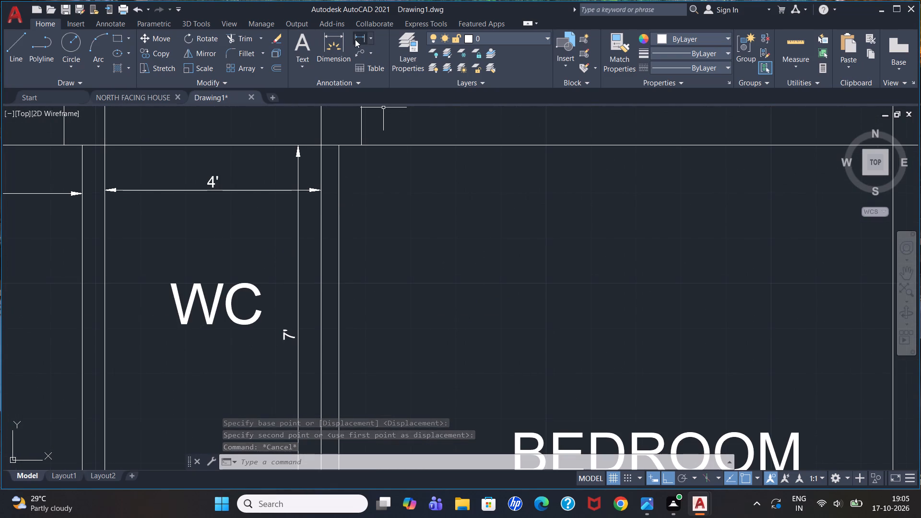
click(356, 36)
click(340, 147)
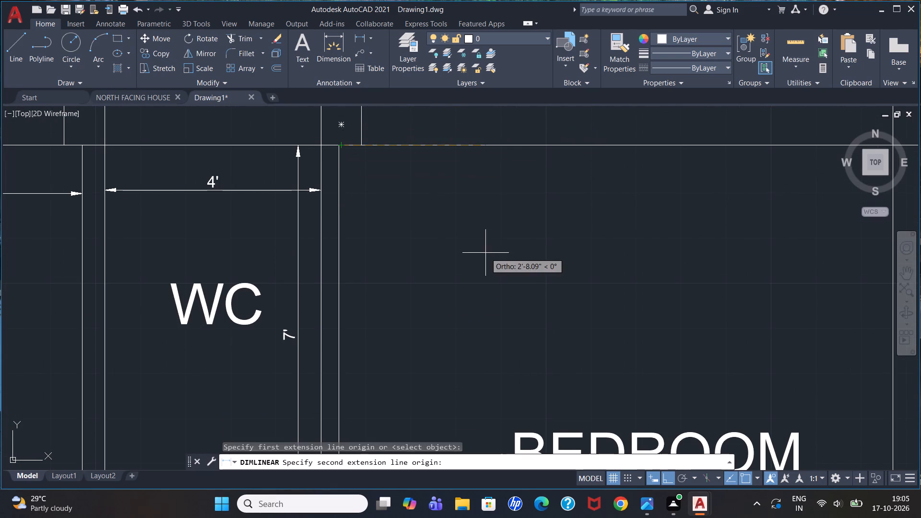
scroll(485, 253, down, 4)
scroll(560, 250, up, 4)
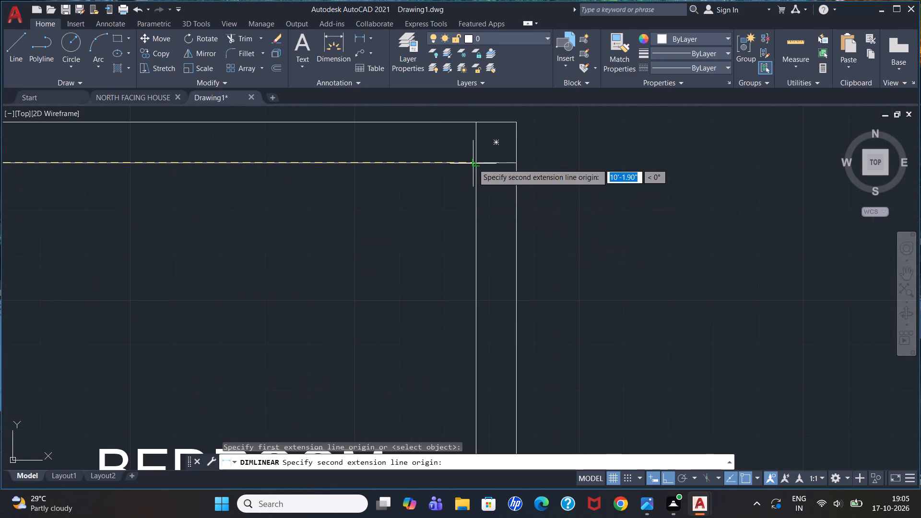
click(476, 165)
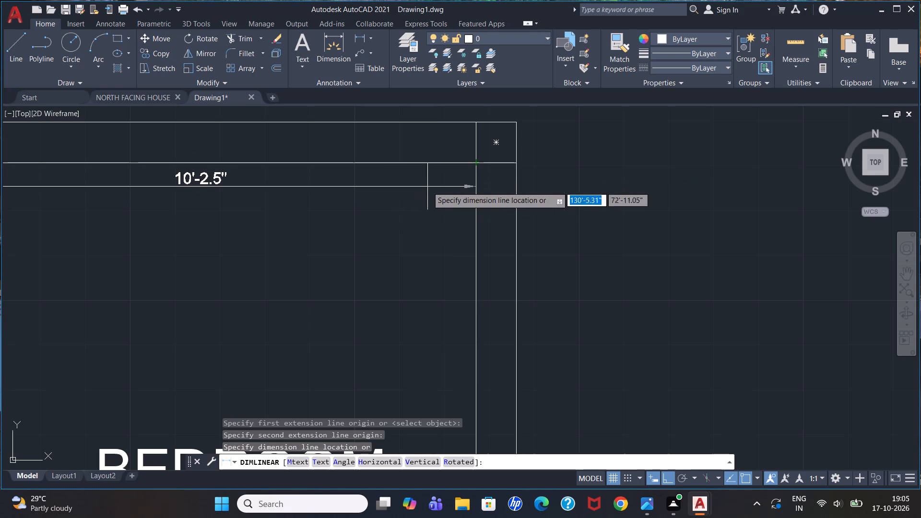
scroll(460, 169, up, 4)
scroll(487, 164, down, 3)
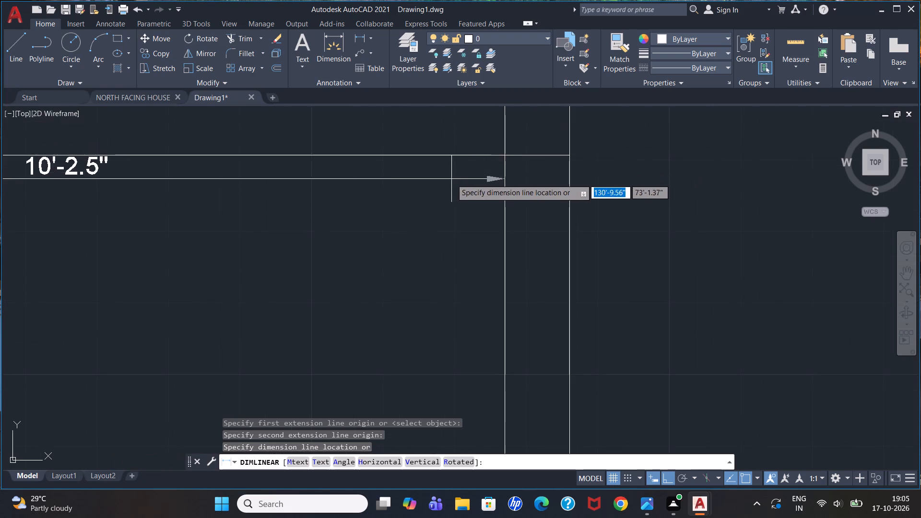
click(435, 193)
scroll(454, 185, down, 4)
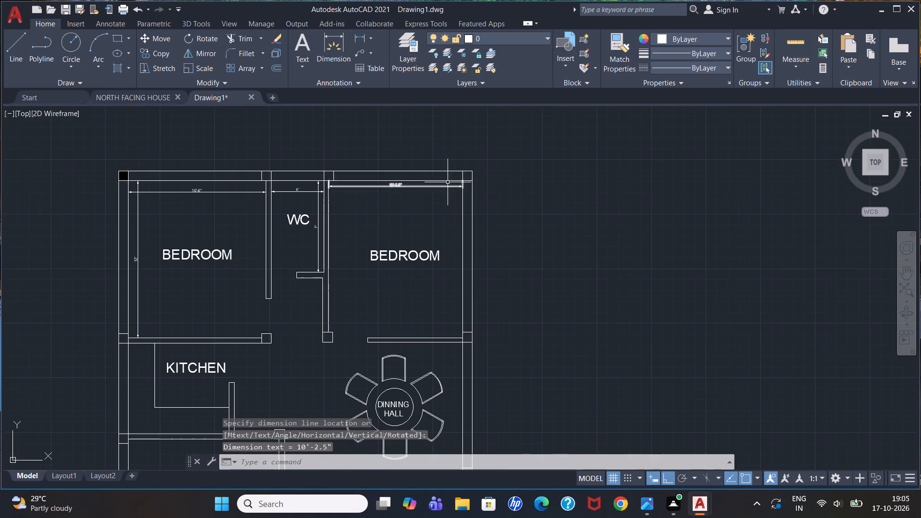
Move the right bedroom's width dimension slightly downward, roughly level with the WC's width dimension.
scroll(427, 178, up, 2)
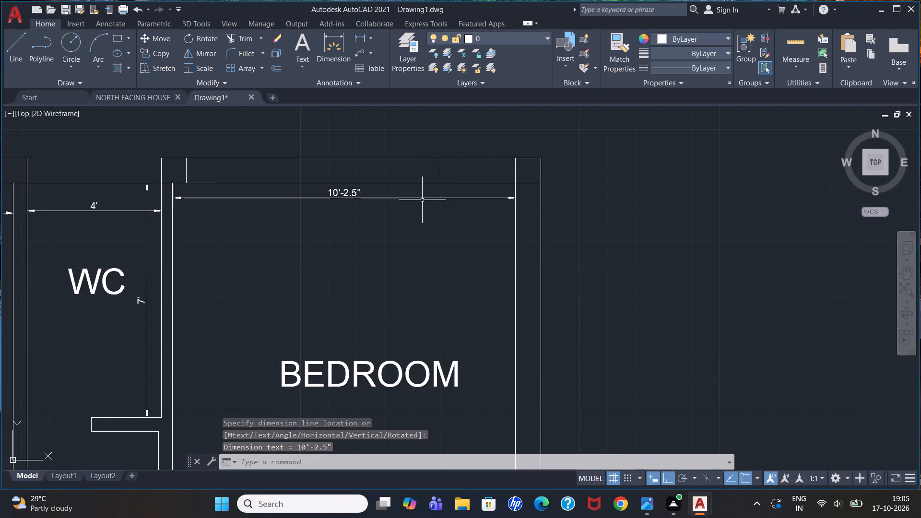
click(422, 197)
key(m)
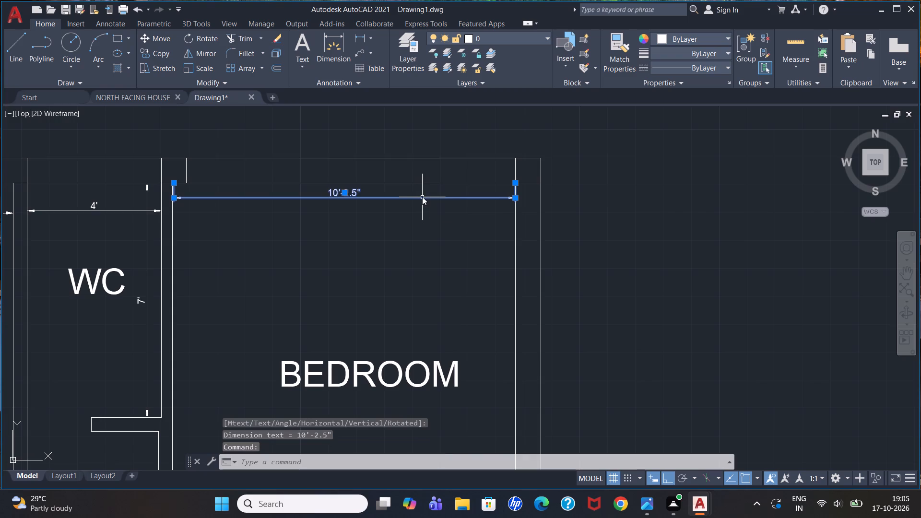
key(Return)
click(422, 197)
click(418, 210)
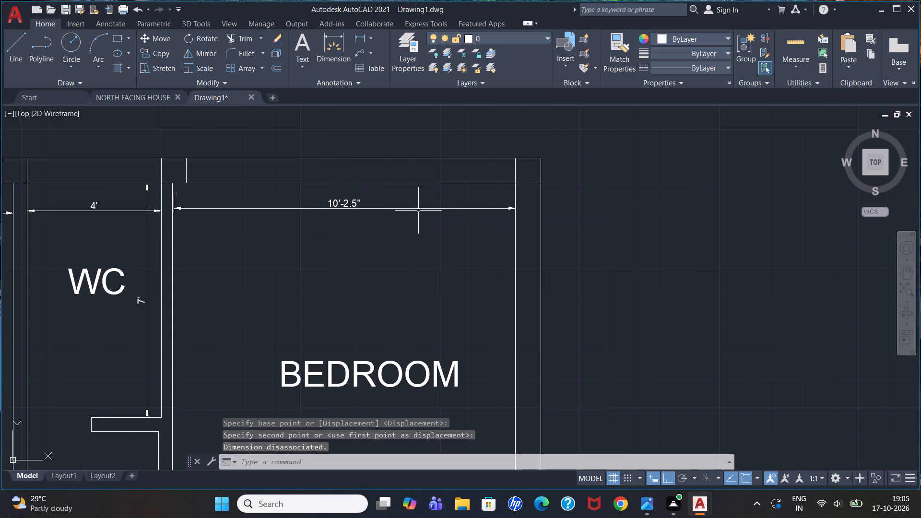
Add a vertical linear dimension inside the right bedroom near its outer wall, from the top wall's inner corner to the lower wall's upper edge.
click(361, 39)
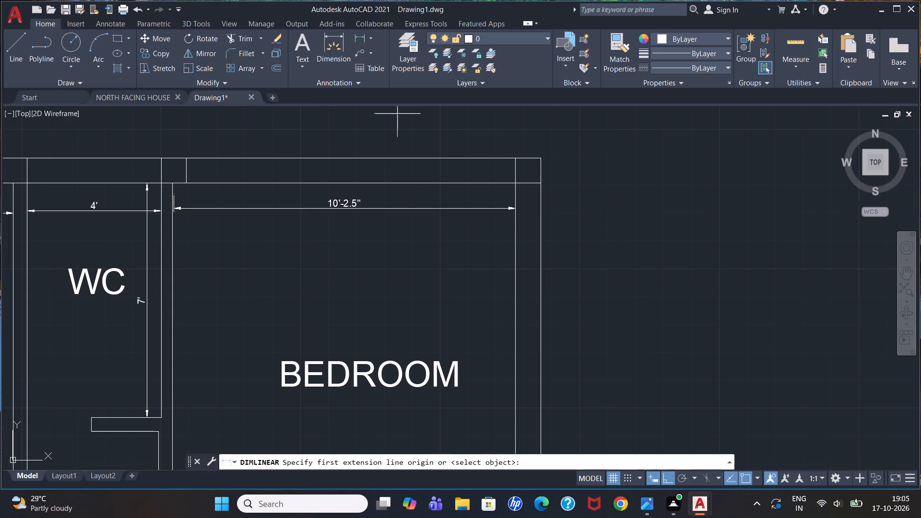
click(511, 184)
scroll(530, 294, down, 2)
scroll(520, 400, up, 2)
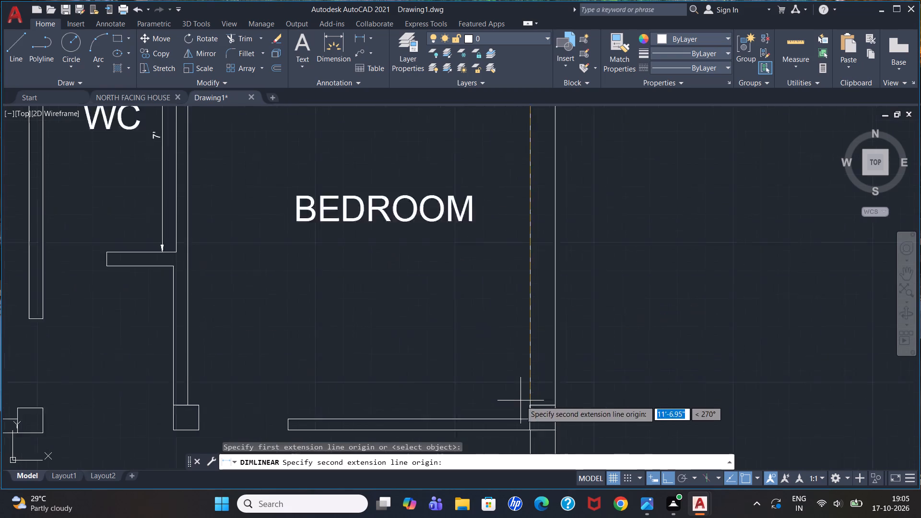
scroll(520, 400, up, 1)
click(534, 433)
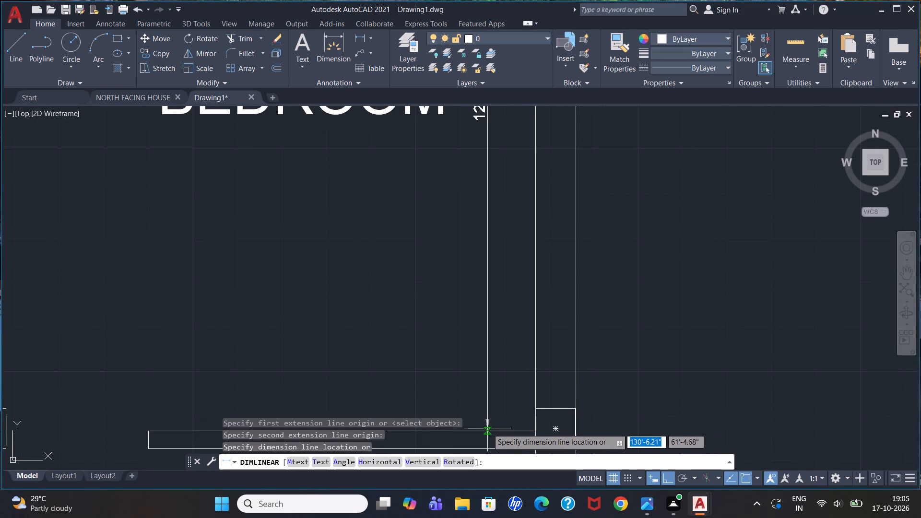
scroll(490, 428, down, 1)
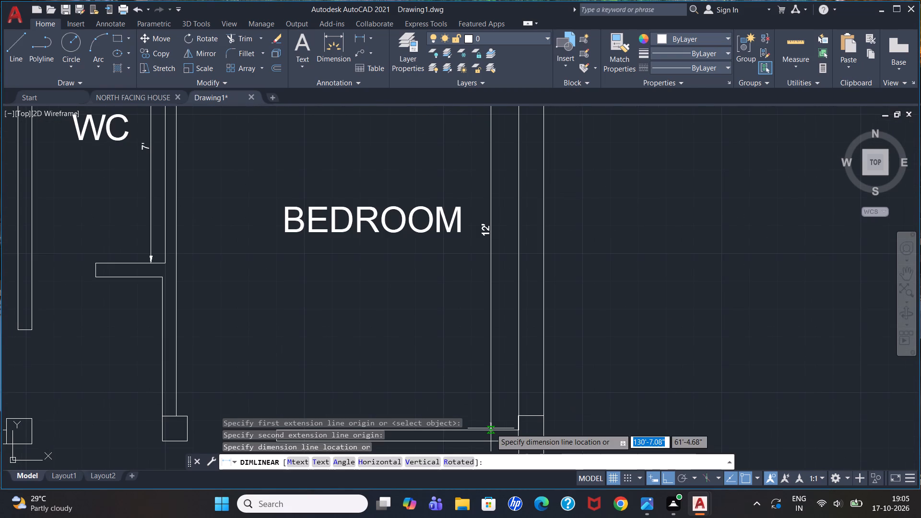
click(493, 430)
scroll(480, 327, down, 3)
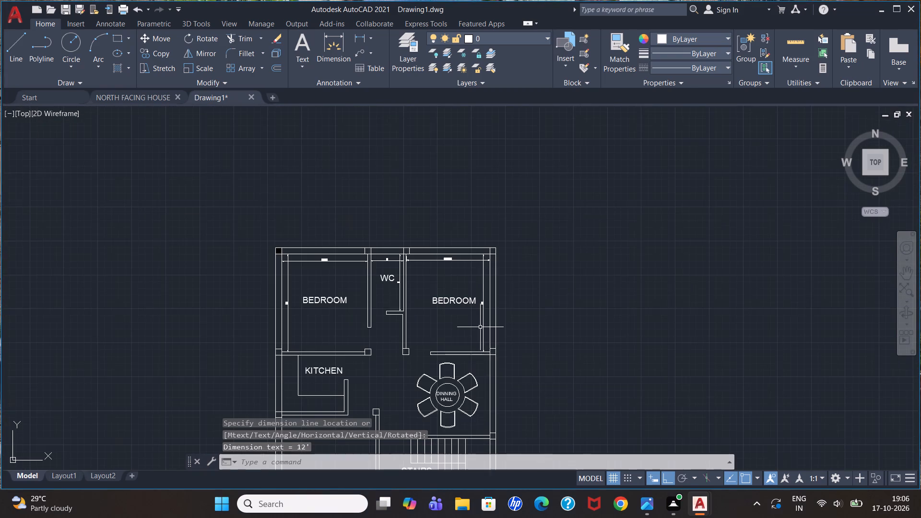
scroll(402, 317, up, 2)
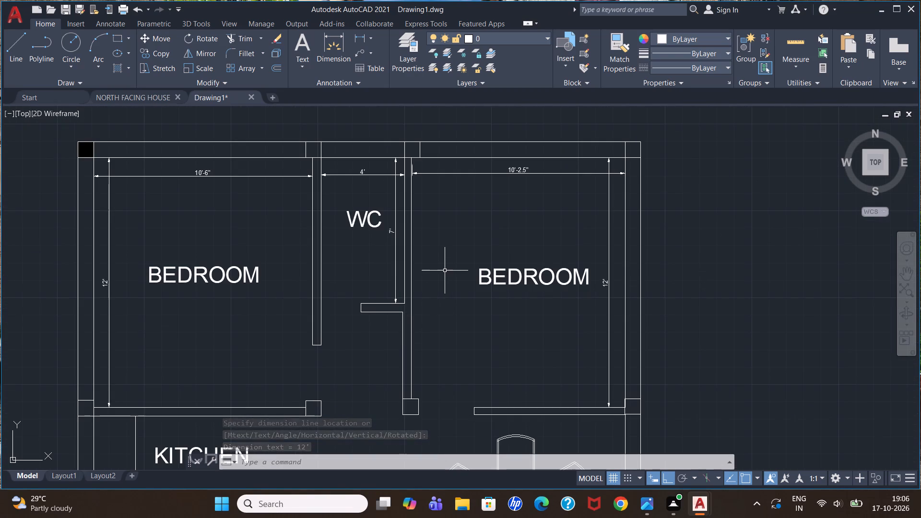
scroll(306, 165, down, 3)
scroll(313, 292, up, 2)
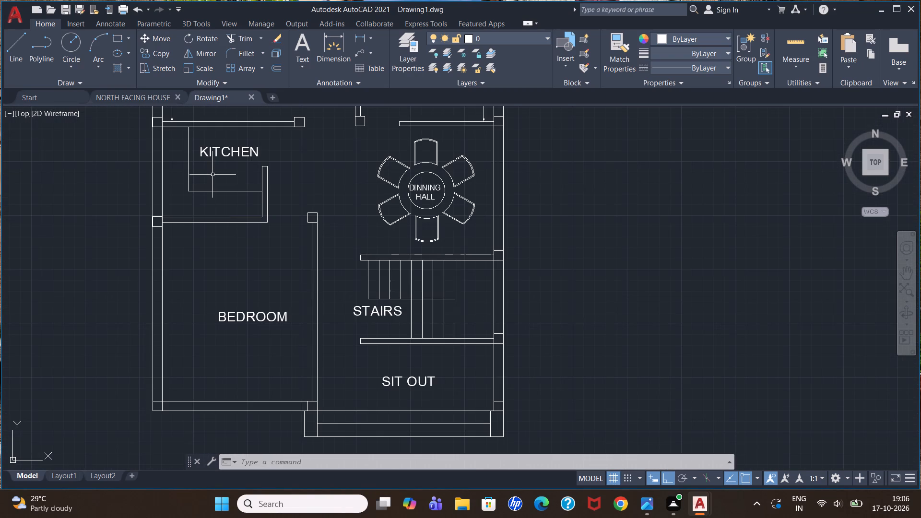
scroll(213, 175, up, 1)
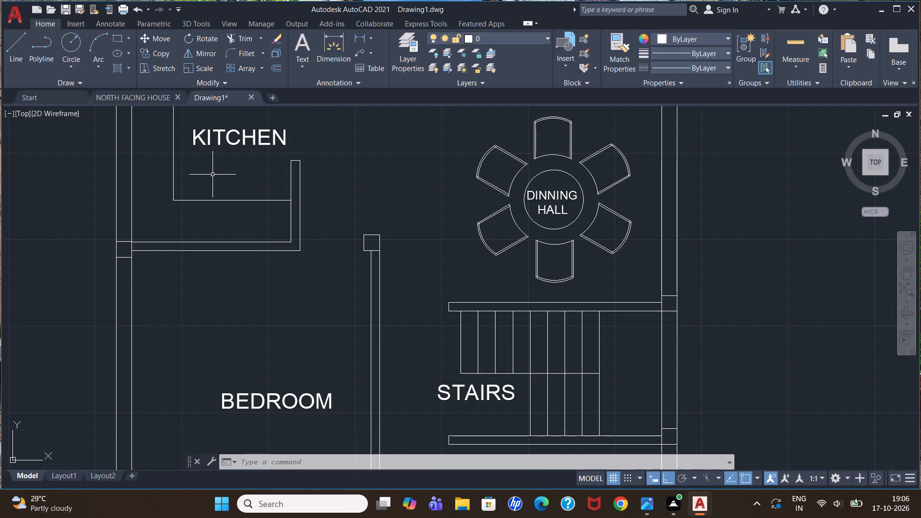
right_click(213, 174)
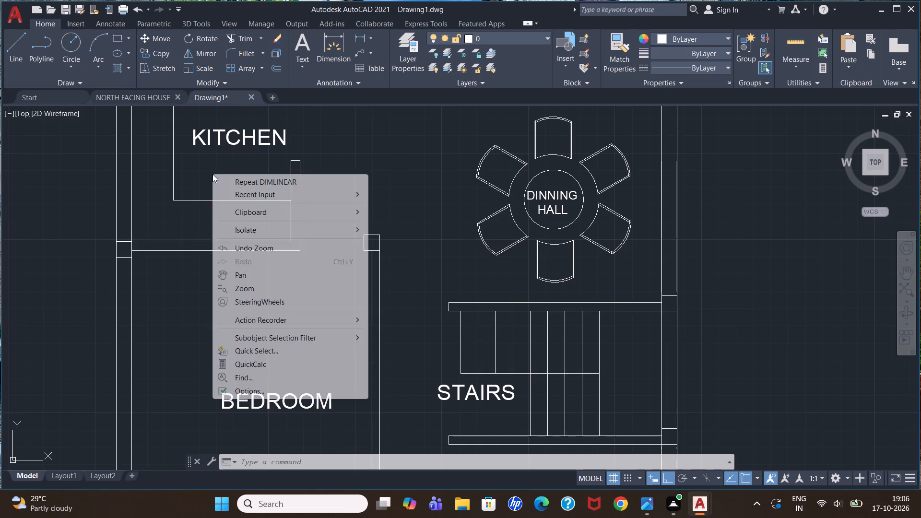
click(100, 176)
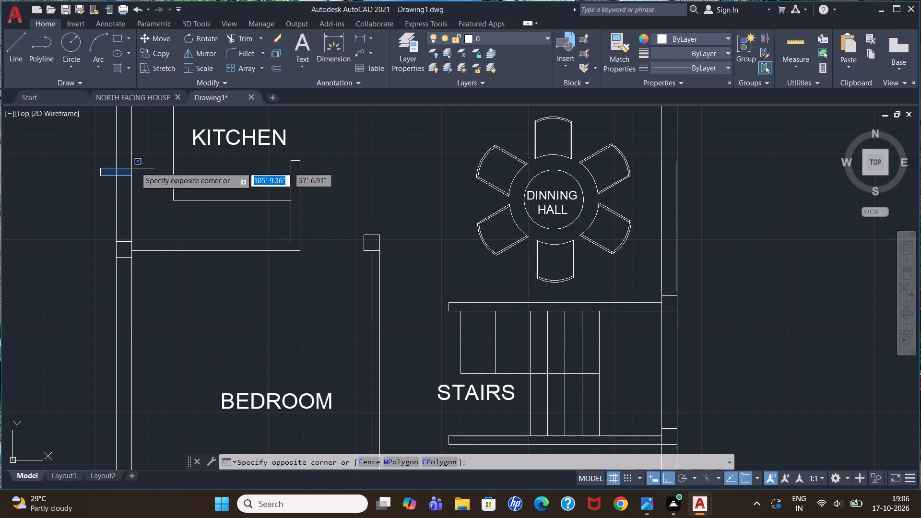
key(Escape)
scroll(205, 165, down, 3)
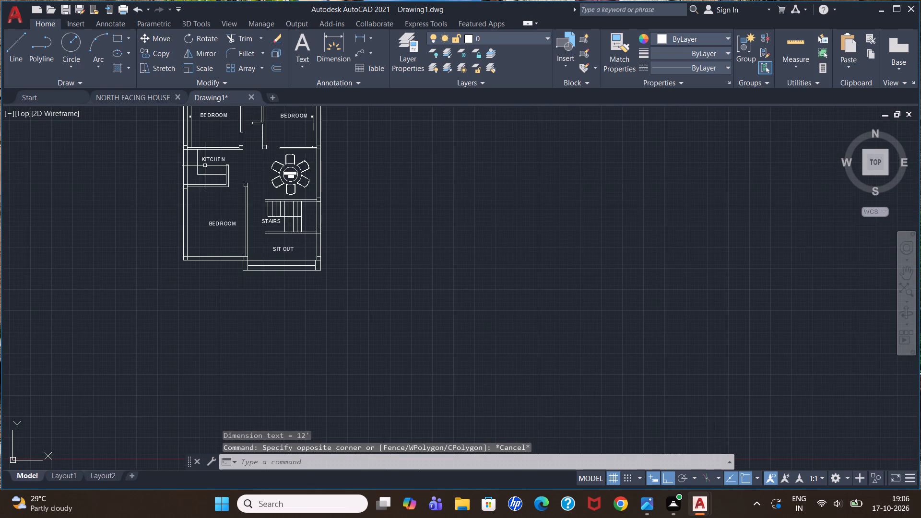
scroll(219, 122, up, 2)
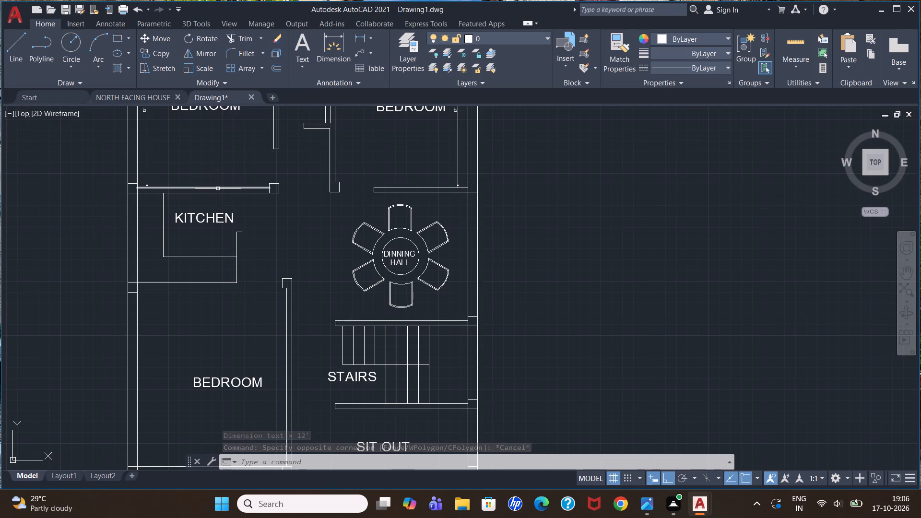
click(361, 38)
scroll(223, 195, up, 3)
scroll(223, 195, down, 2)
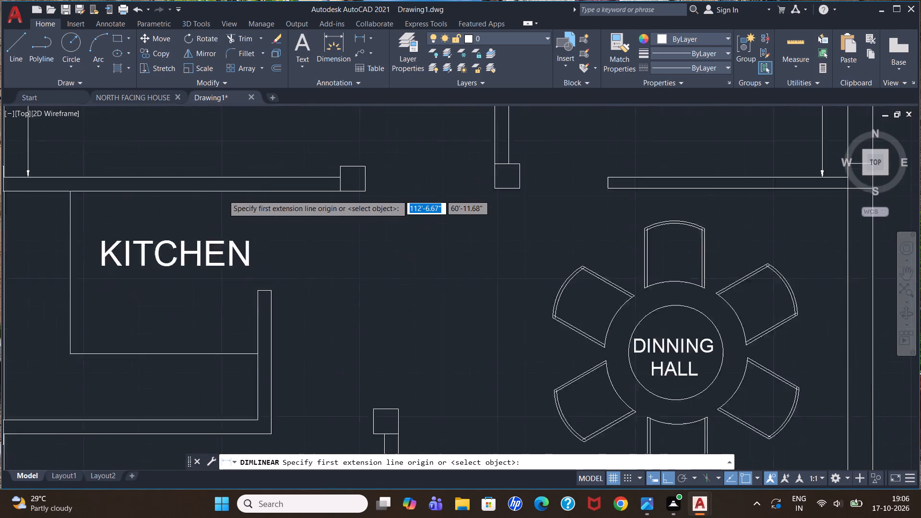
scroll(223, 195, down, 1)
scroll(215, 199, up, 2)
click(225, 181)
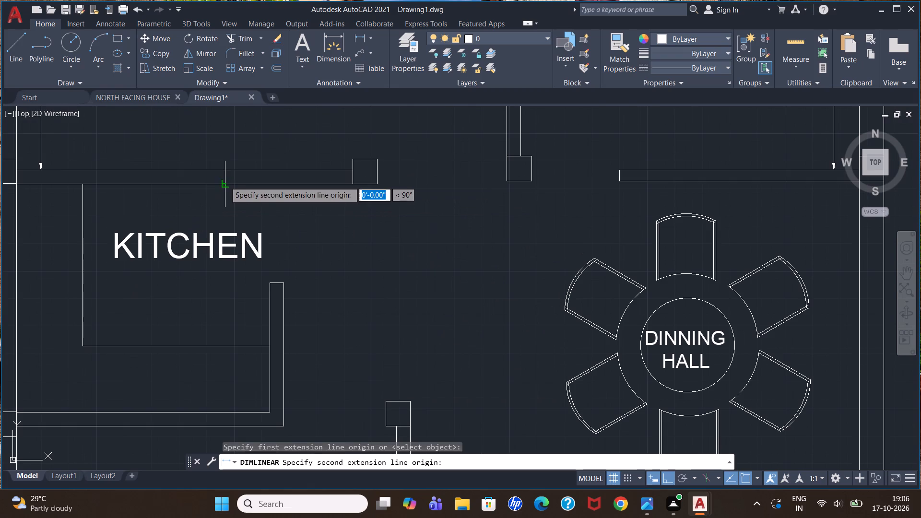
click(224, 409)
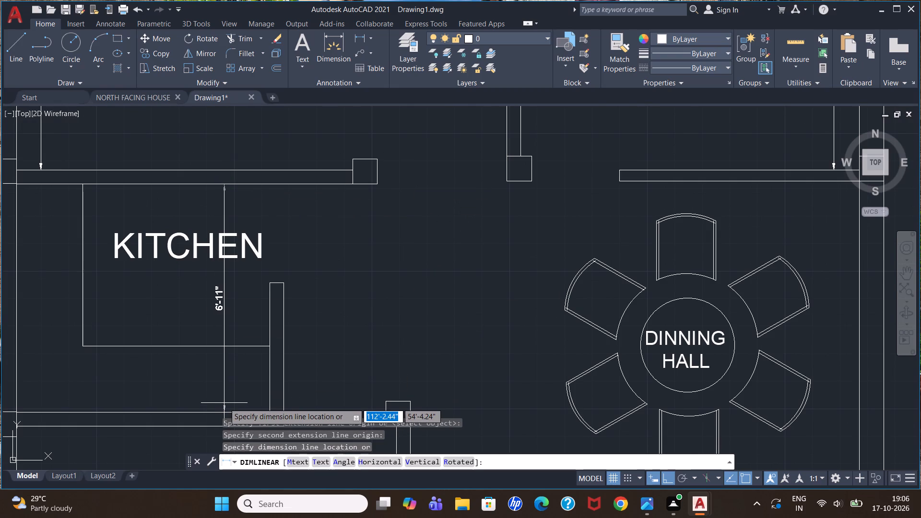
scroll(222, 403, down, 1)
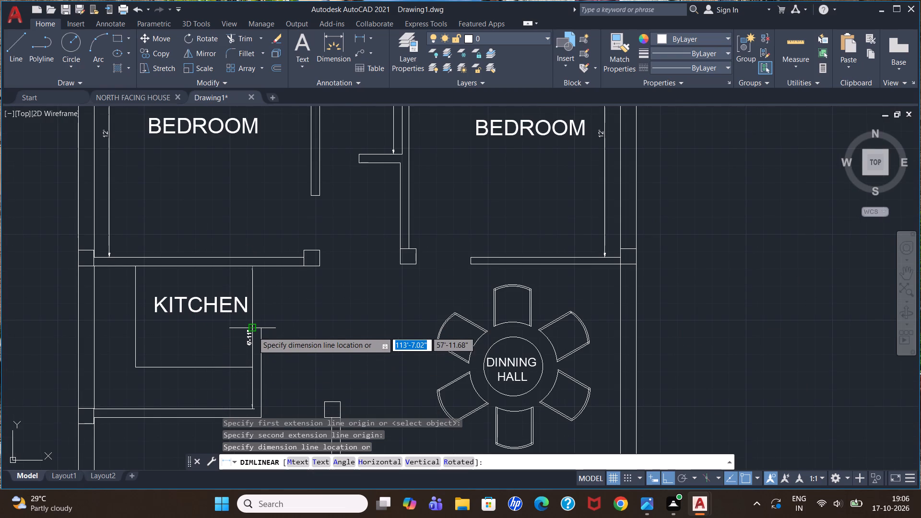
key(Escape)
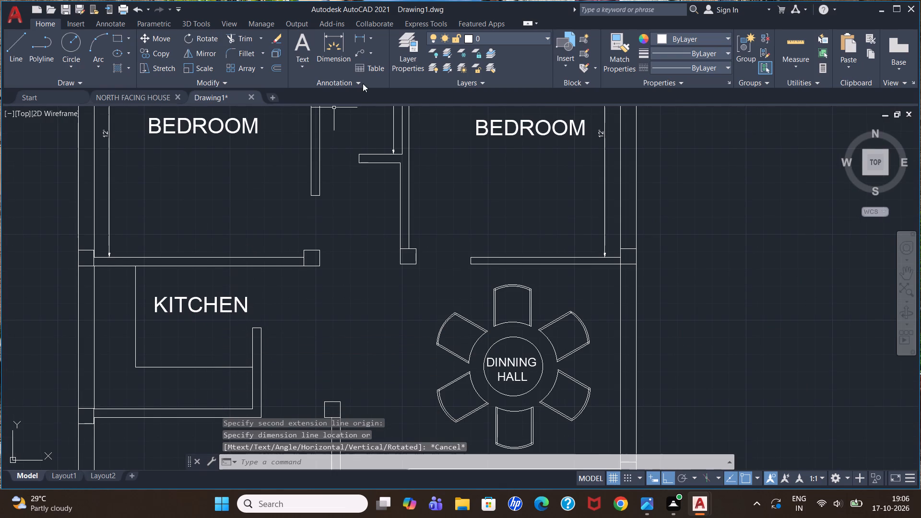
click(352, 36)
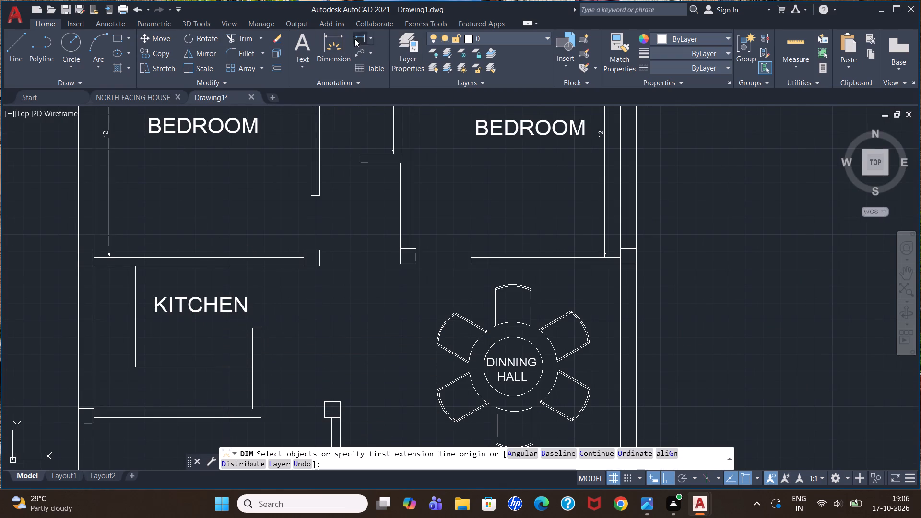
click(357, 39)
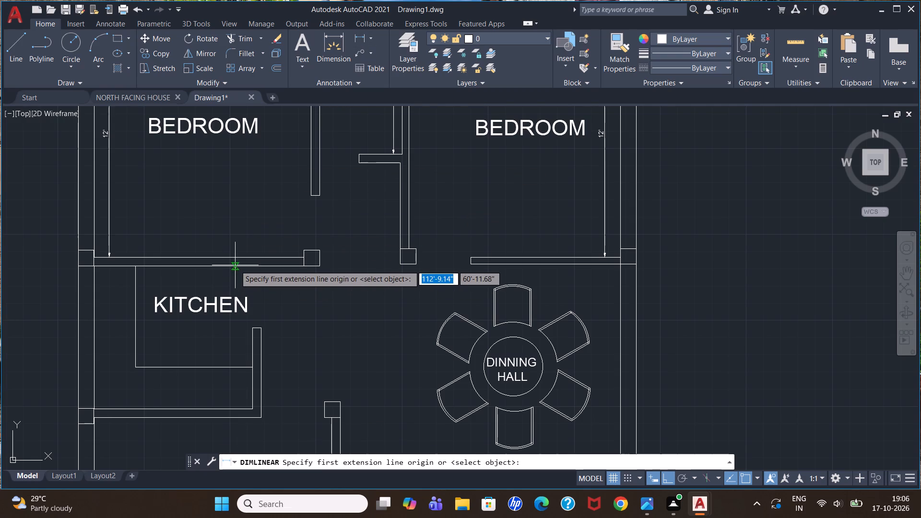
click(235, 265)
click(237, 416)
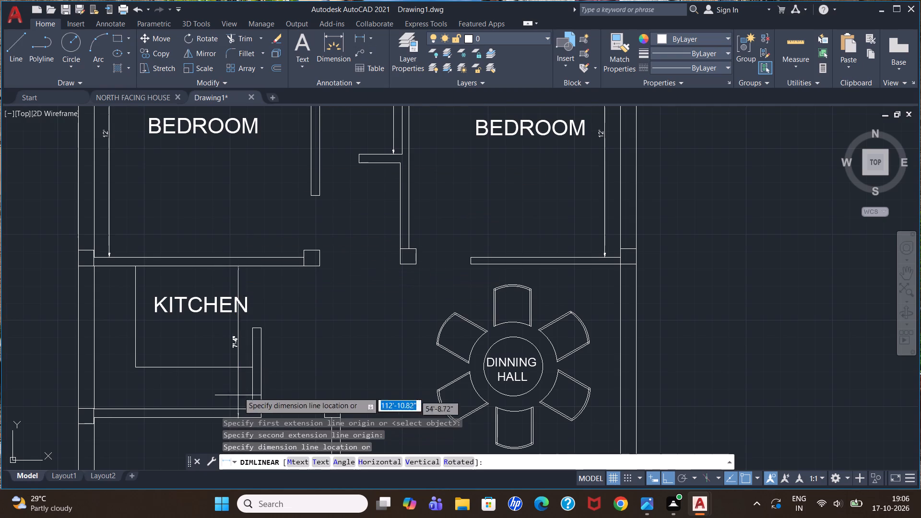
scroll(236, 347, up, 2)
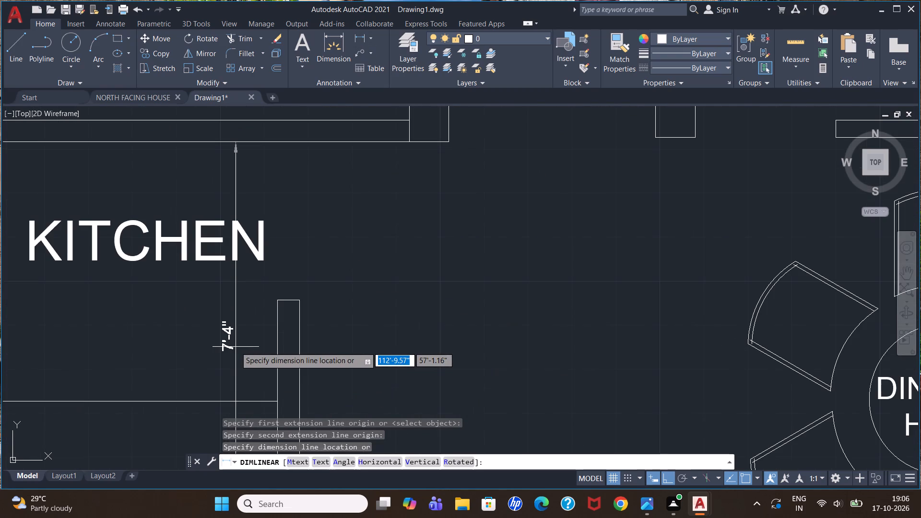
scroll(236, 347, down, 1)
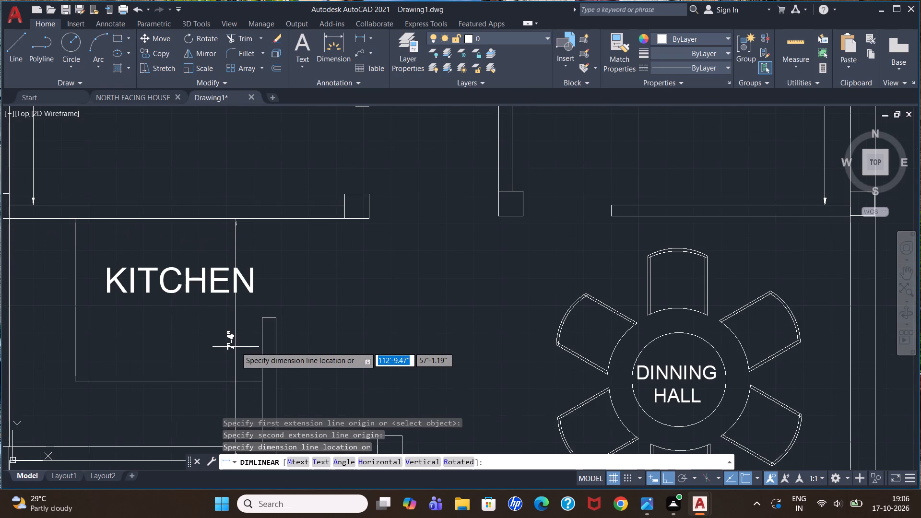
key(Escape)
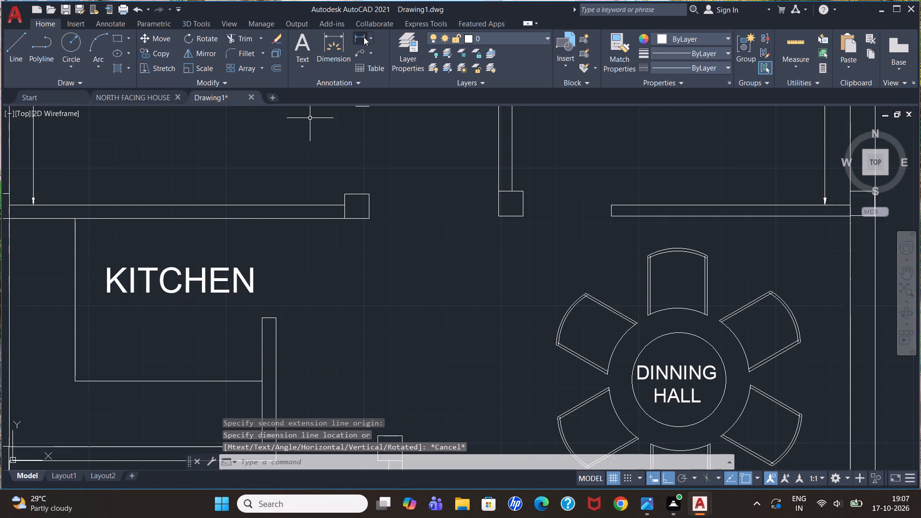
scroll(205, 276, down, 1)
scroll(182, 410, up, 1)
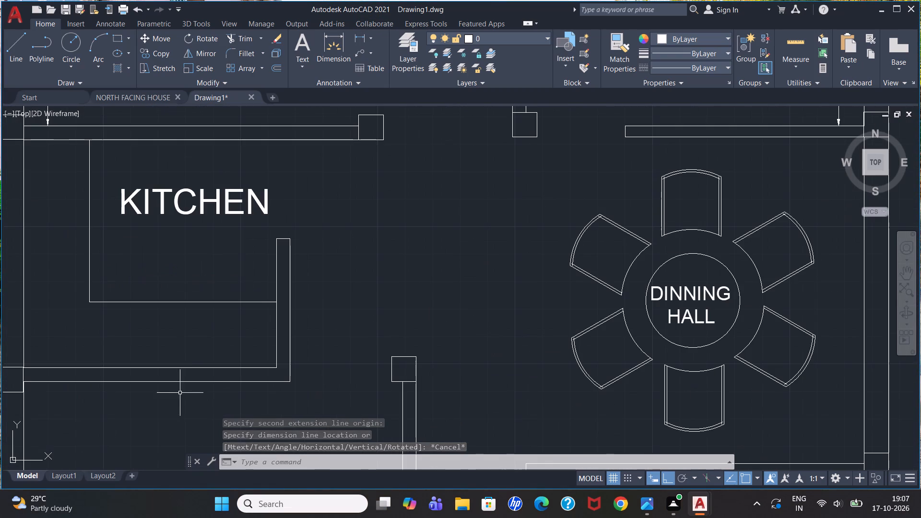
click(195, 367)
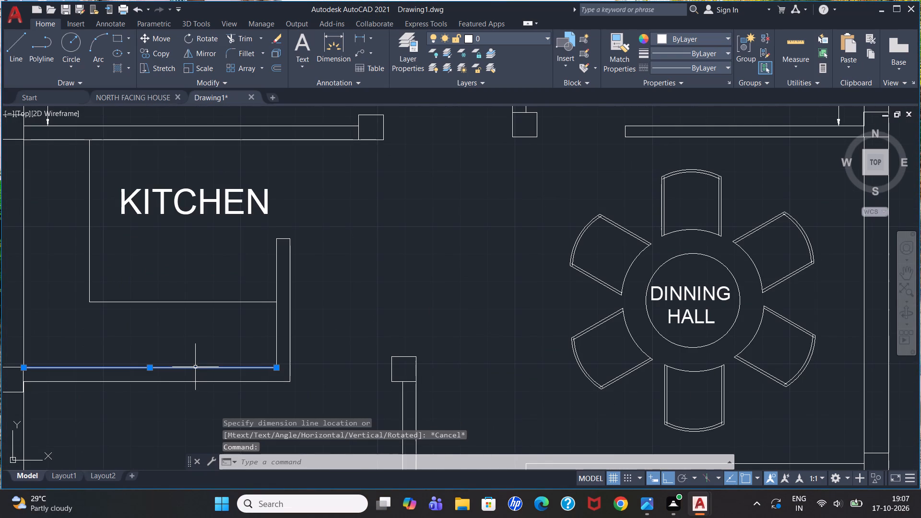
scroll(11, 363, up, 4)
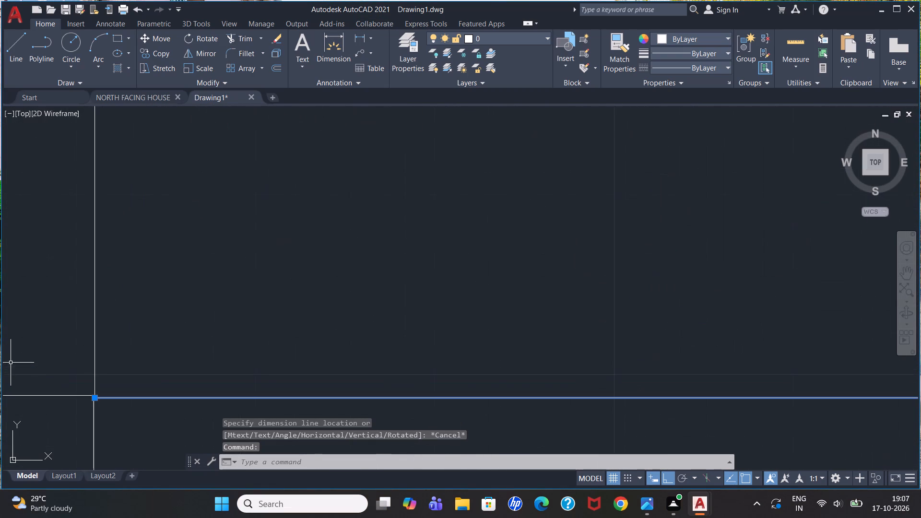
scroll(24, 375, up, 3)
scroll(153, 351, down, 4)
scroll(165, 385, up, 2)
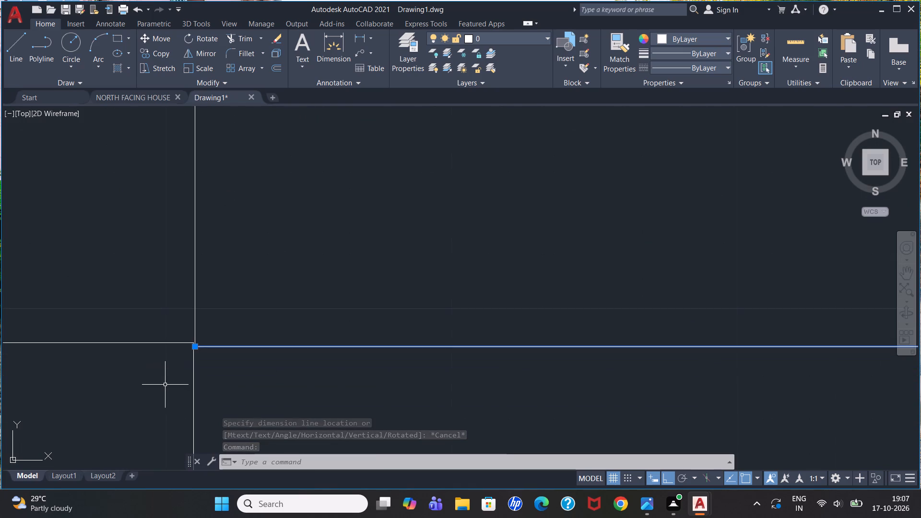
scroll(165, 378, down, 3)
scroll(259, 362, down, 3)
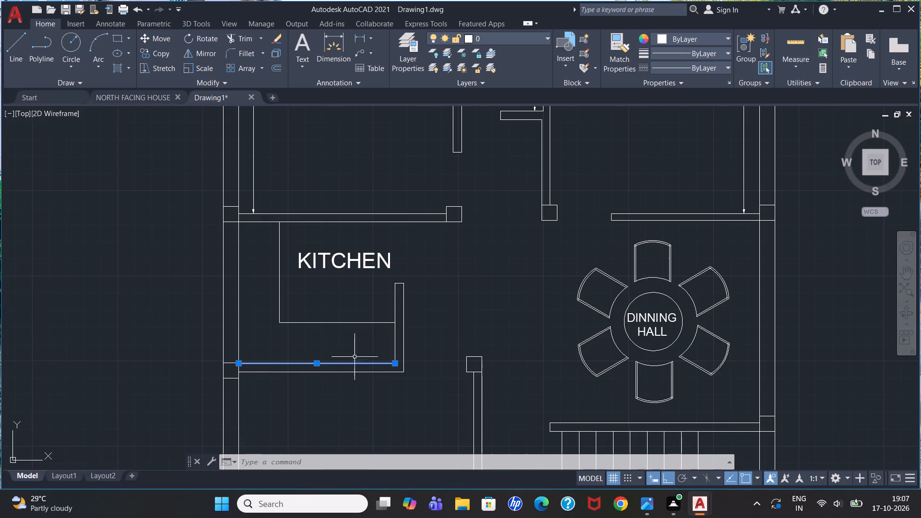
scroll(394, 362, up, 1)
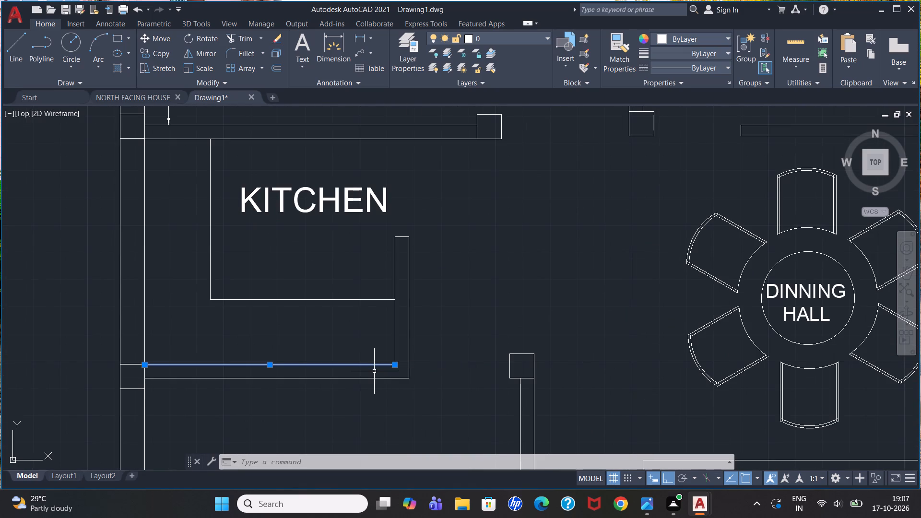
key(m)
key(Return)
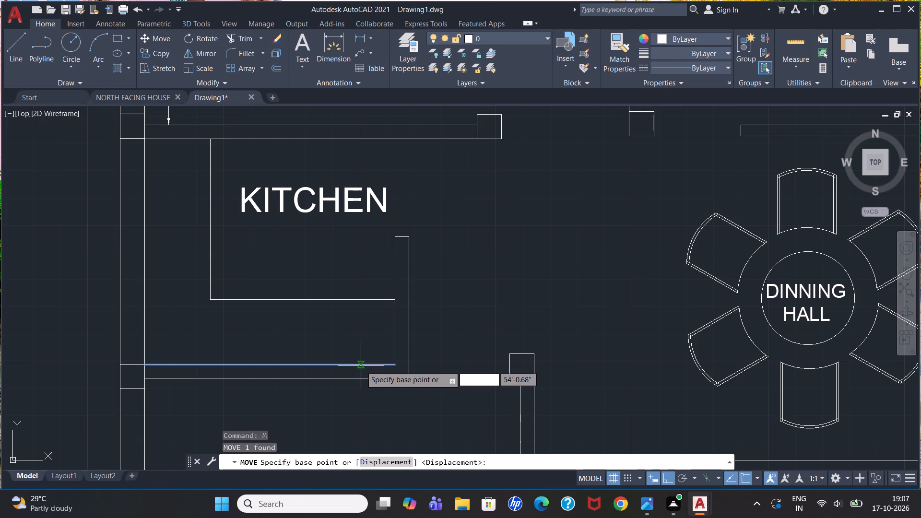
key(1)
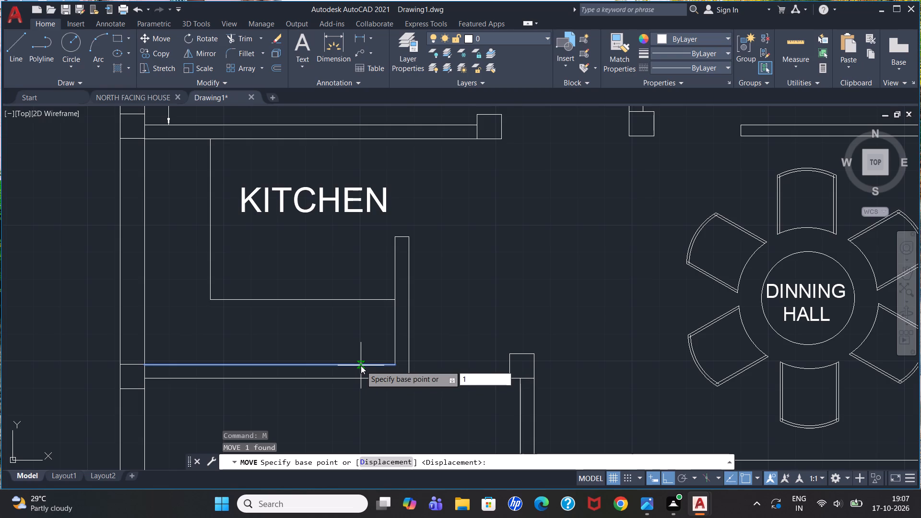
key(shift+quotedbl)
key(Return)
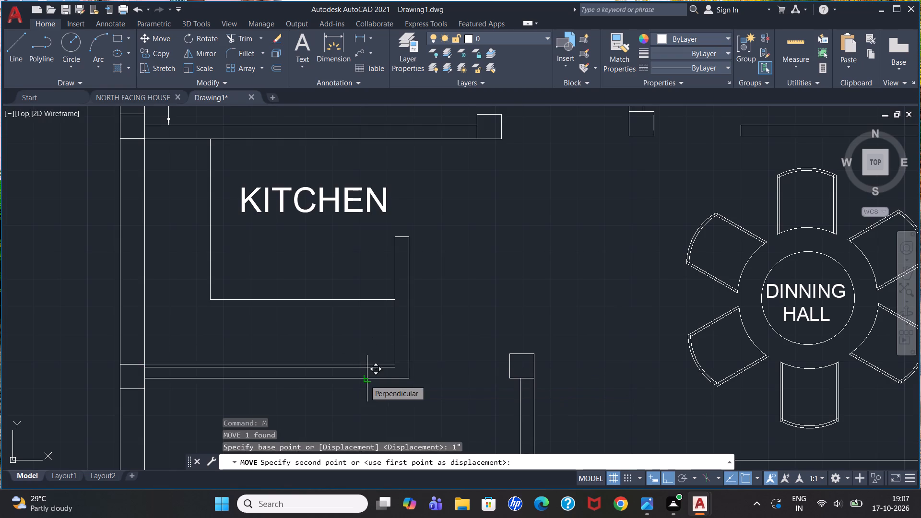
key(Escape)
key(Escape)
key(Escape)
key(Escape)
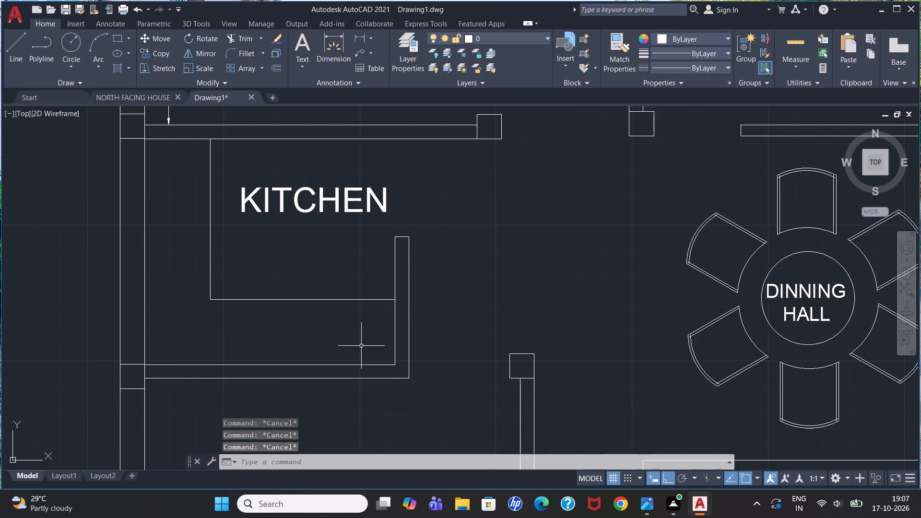
Offset the upper line of the kitchen's bottom wall 1" downward and delete the original line.
key(o)
key(Return)
key(1)
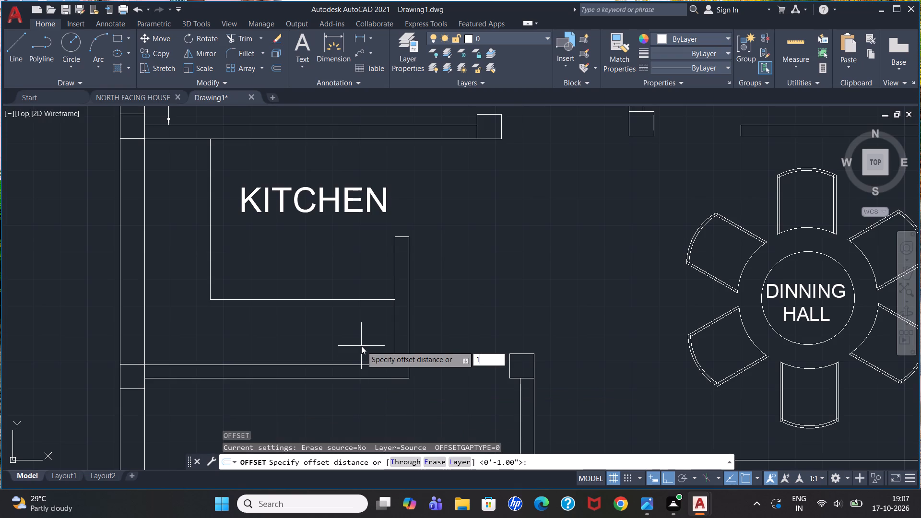
key(shift+quotedbl)
key(Return)
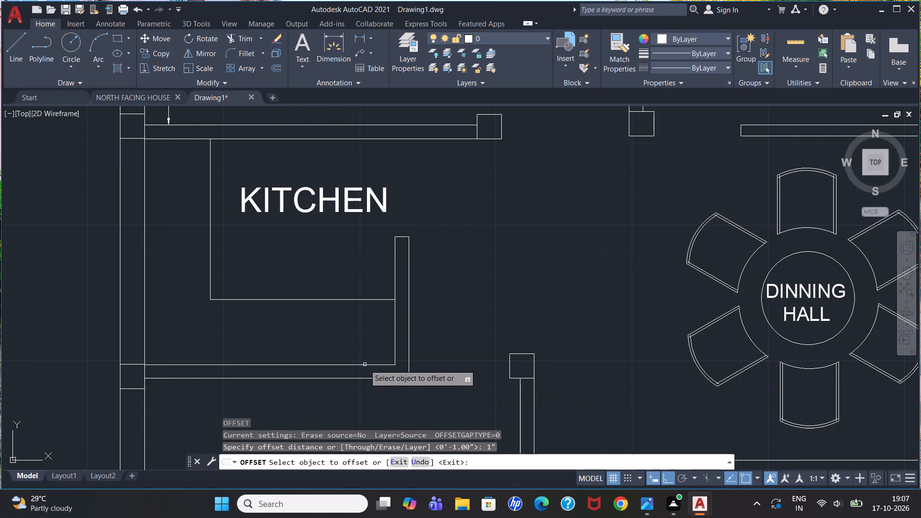
click(365, 364)
click(364, 371)
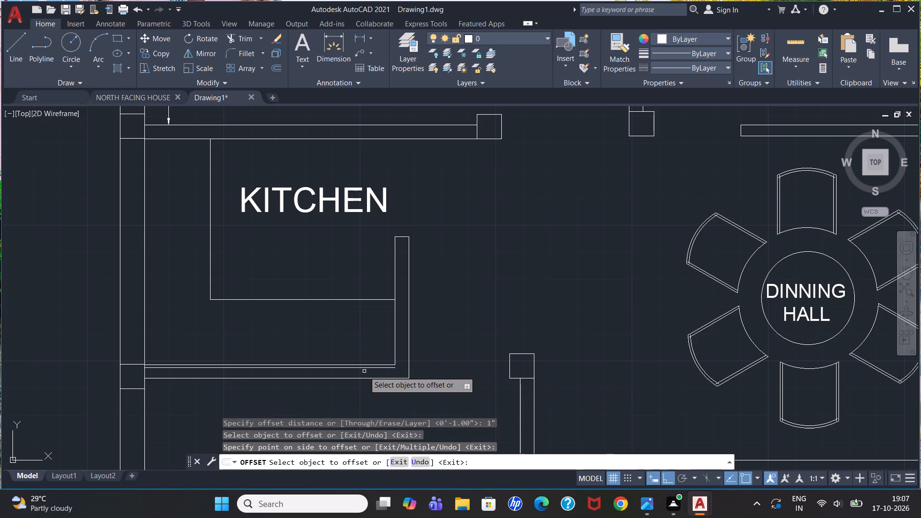
key(Escape)
click(364, 364)
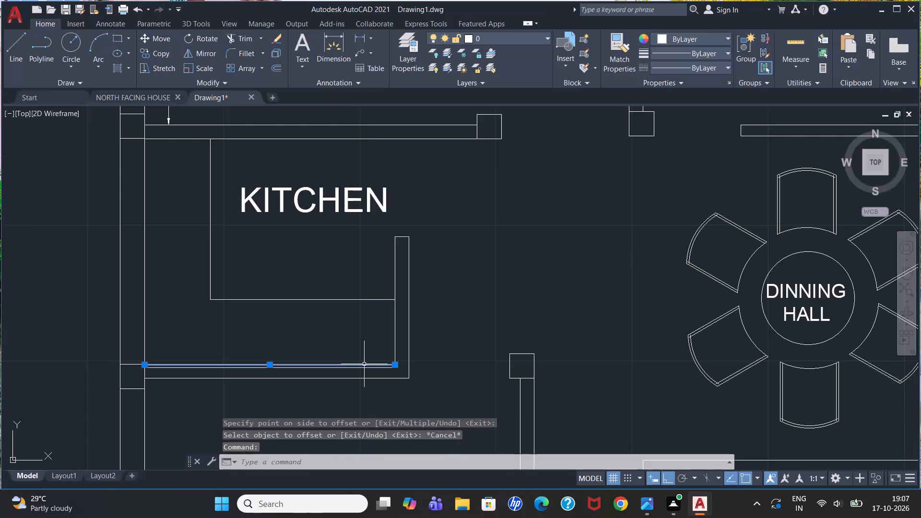
key(Delete)
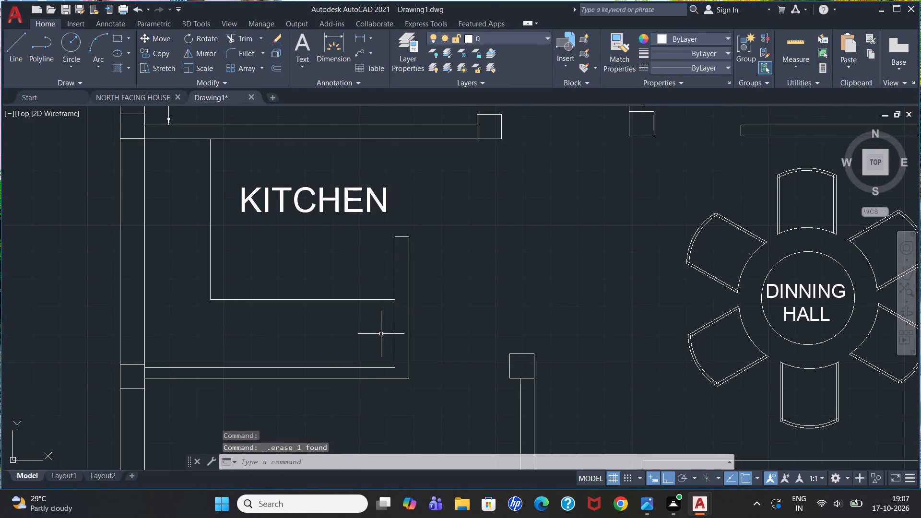
Extend the inner line of the kitchen's short right wall down to the offset bottom wall line.
text(EX)
key(Return)
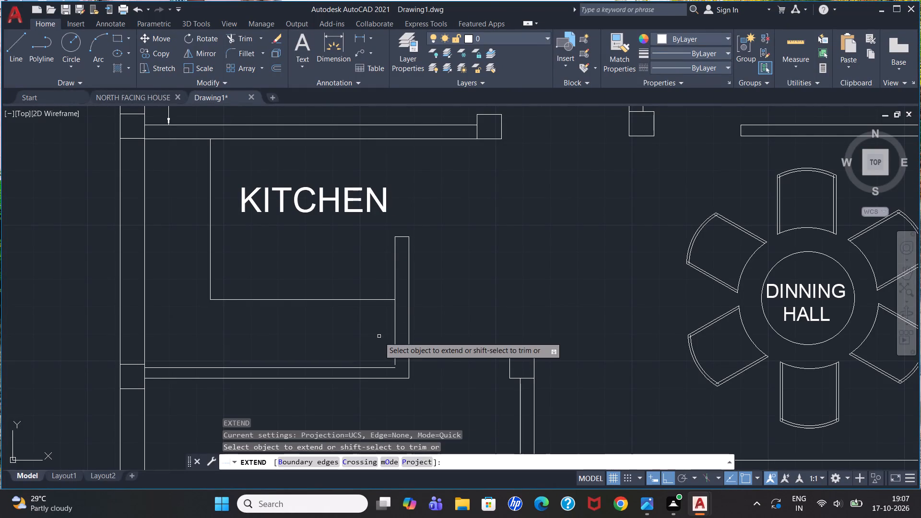
click(397, 360)
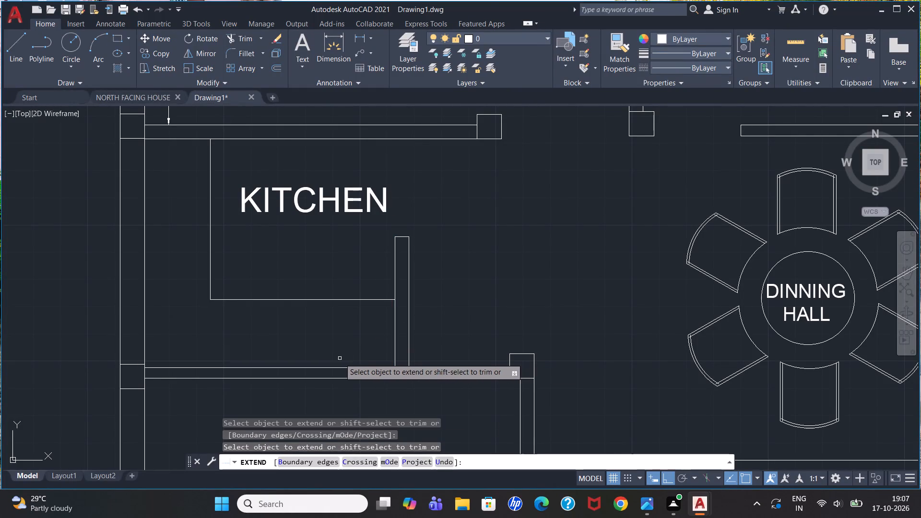
key(Escape)
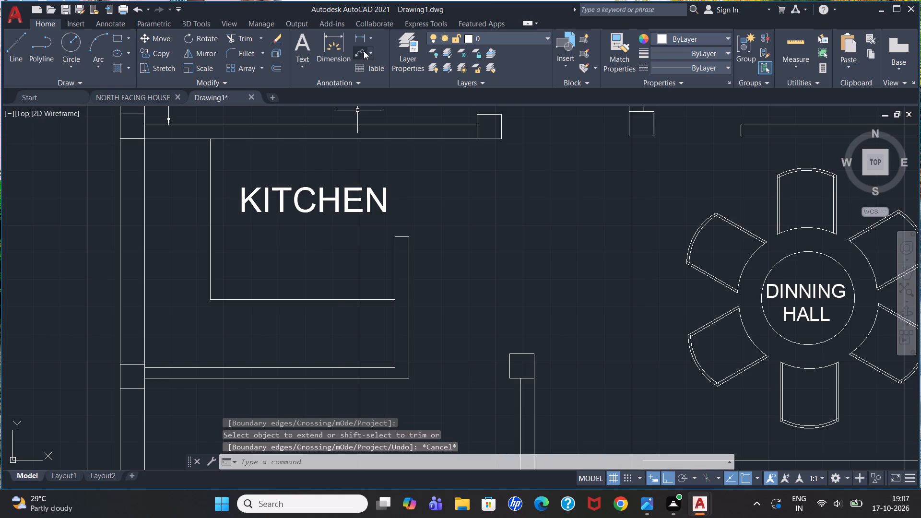
Add a vertical linear dimension through the kitchen from the top wall's lower edge to the bottom wall's upper line.
click(364, 38)
click(365, 141)
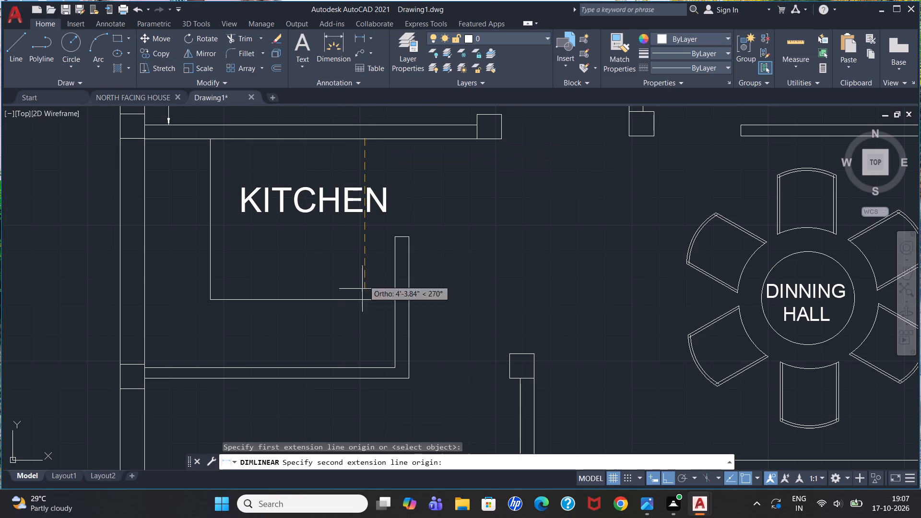
click(368, 369)
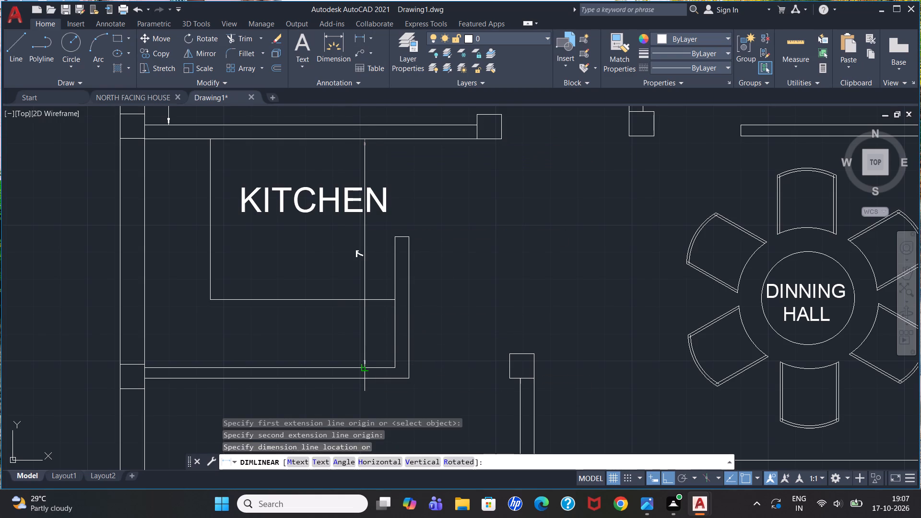
click(368, 369)
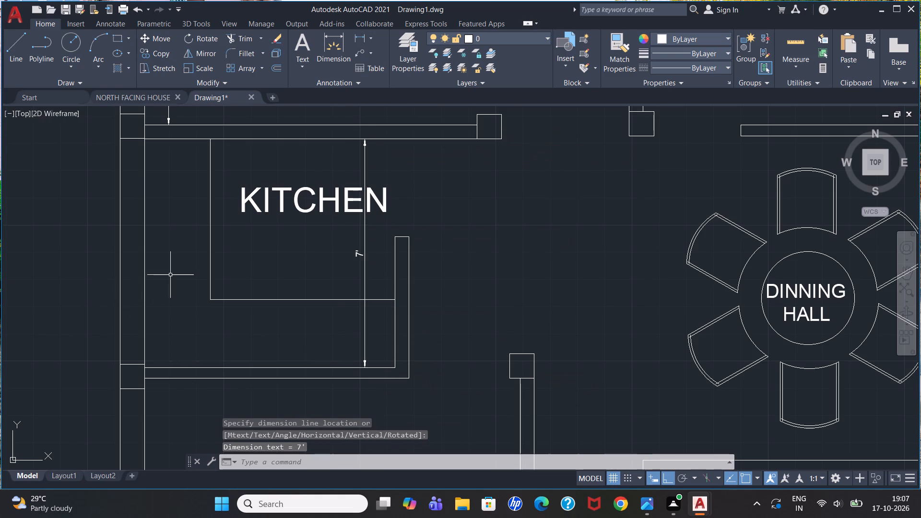
Move the column square at the kitchen's lower-left corner straight down so its top edge aligns with the bottom wall's upper line.
scroll(151, 365, up, 3)
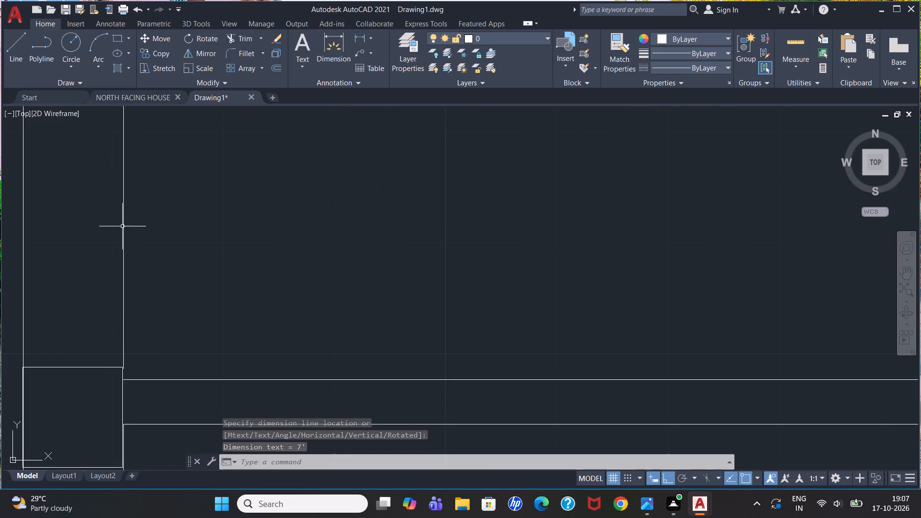
click(112, 368)
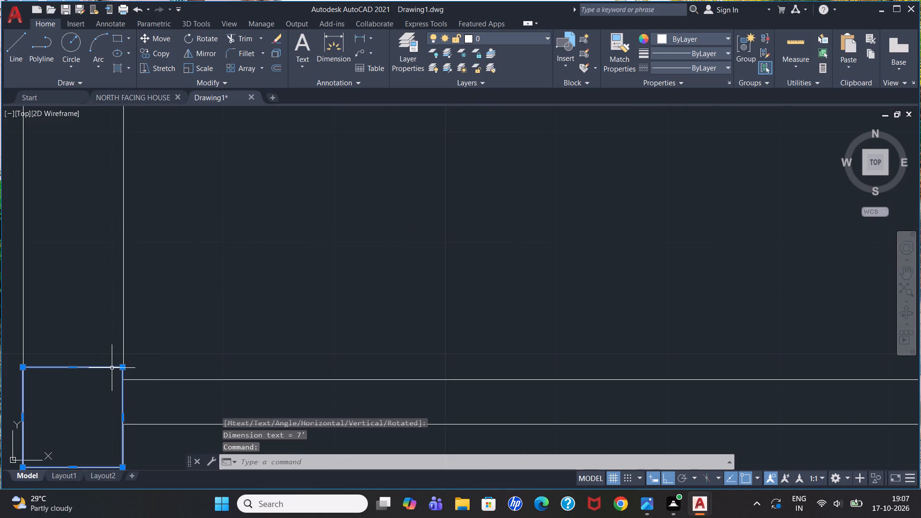
key(m)
key(Return)
scroll(120, 373, up, 2)
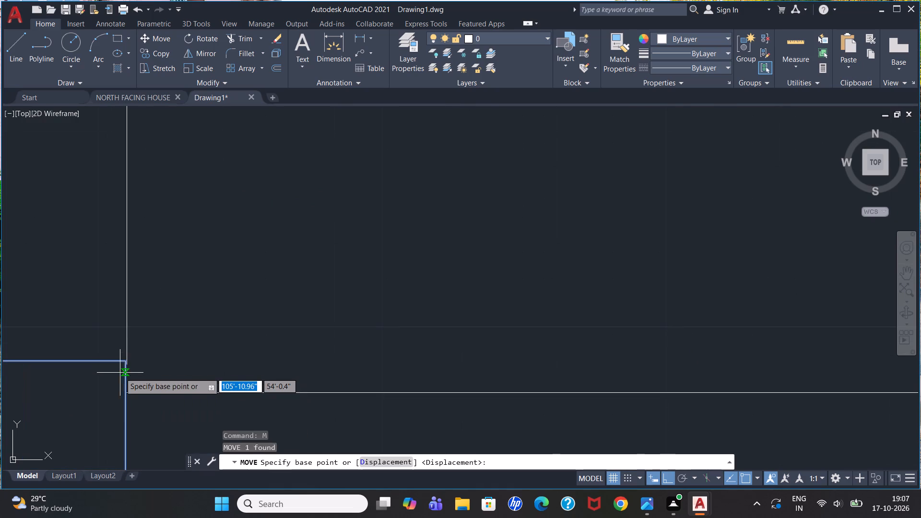
click(126, 359)
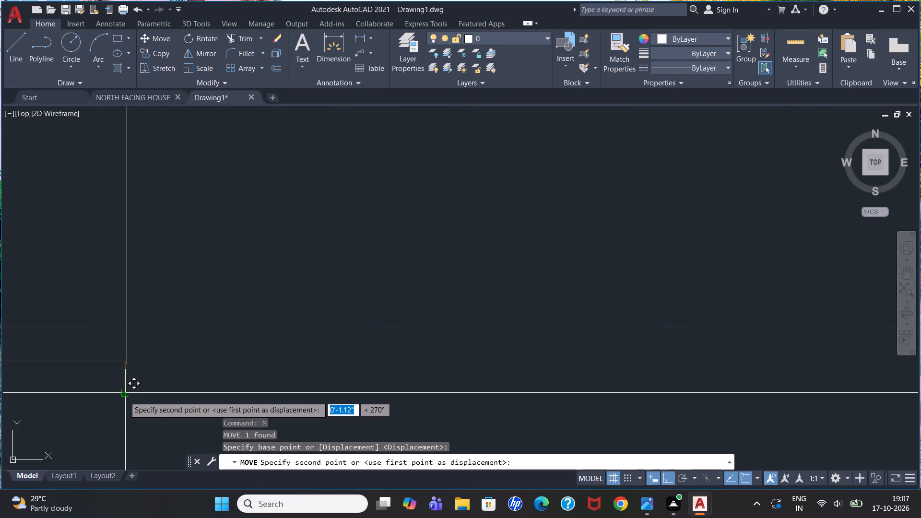
click(125, 396)
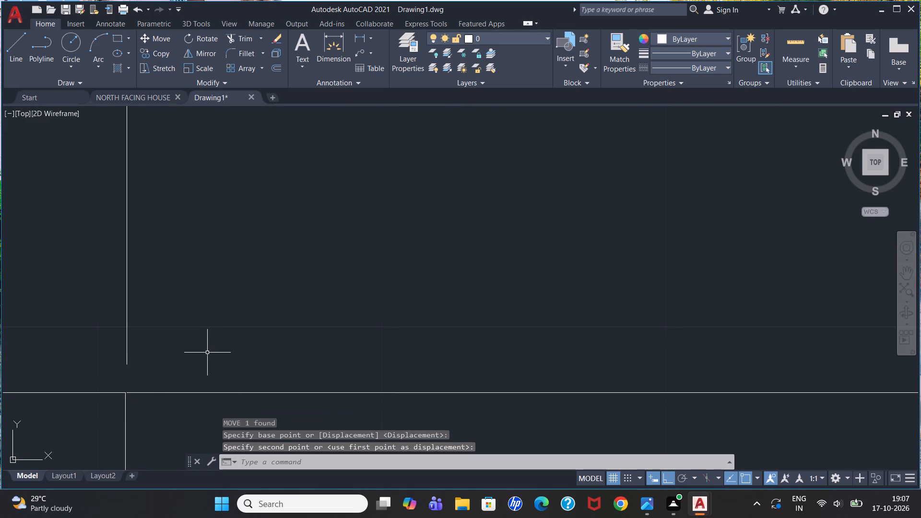
Extend the inner line of the kitchen's left wall down to the bottom wall's upper line.
key(x)
key(Escape)
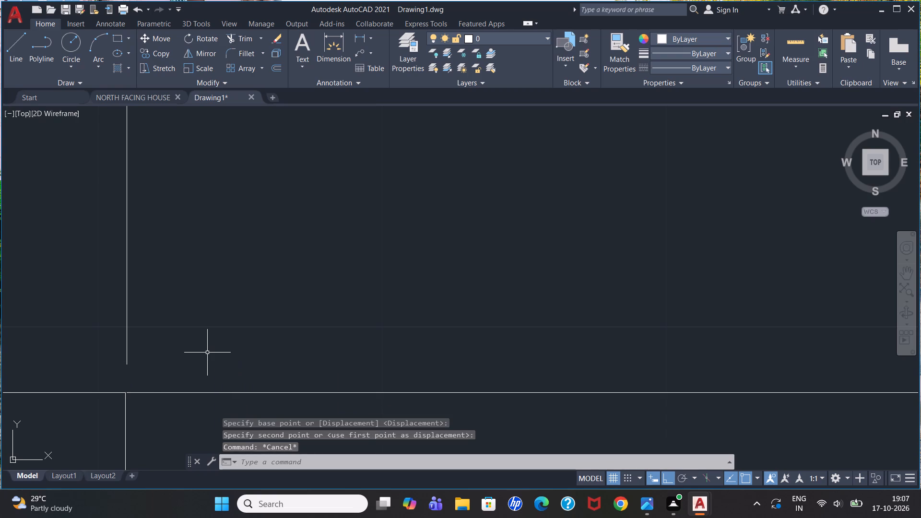
text(EX)
key(Return)
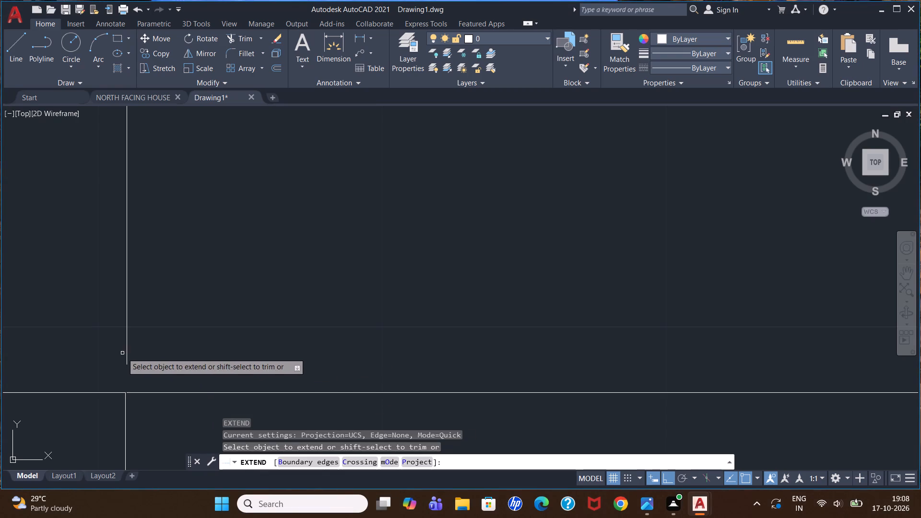
click(128, 358)
scroll(118, 400, up, 3)
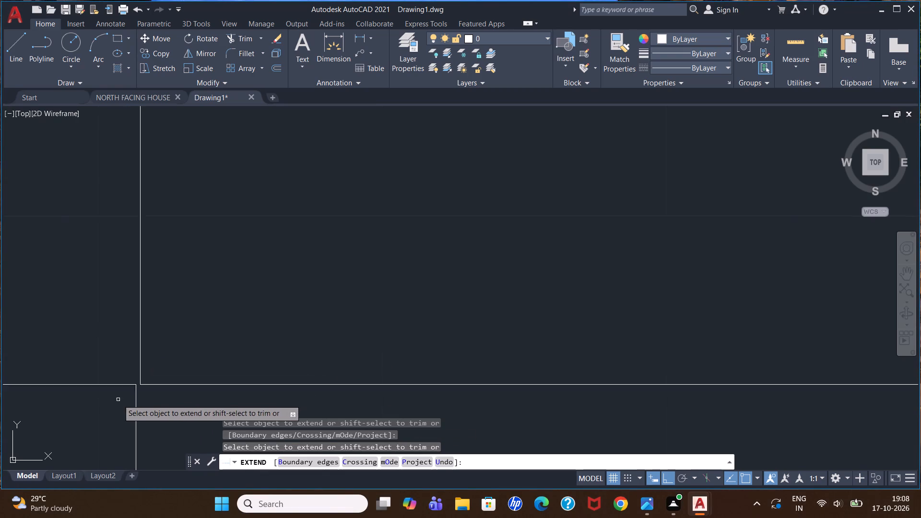
key(Escape)
Move the kitchen's lower-left column square slightly right so its upper-right corner meets the kitchen's inner wall corner.
key(m)
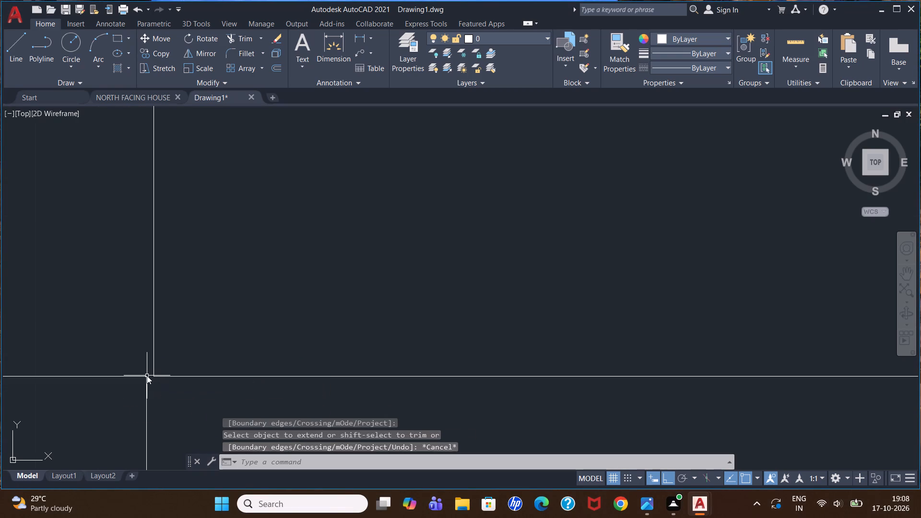
key(Return)
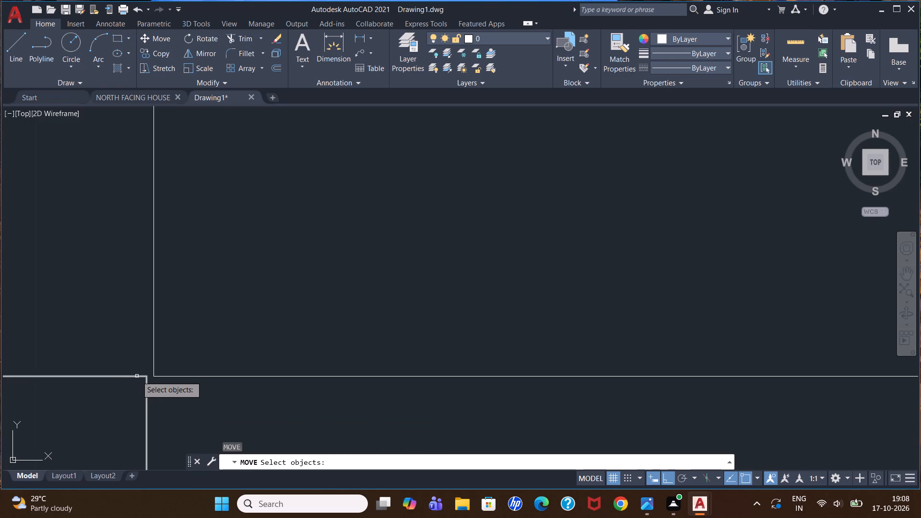
key(Escape)
click(137, 376)
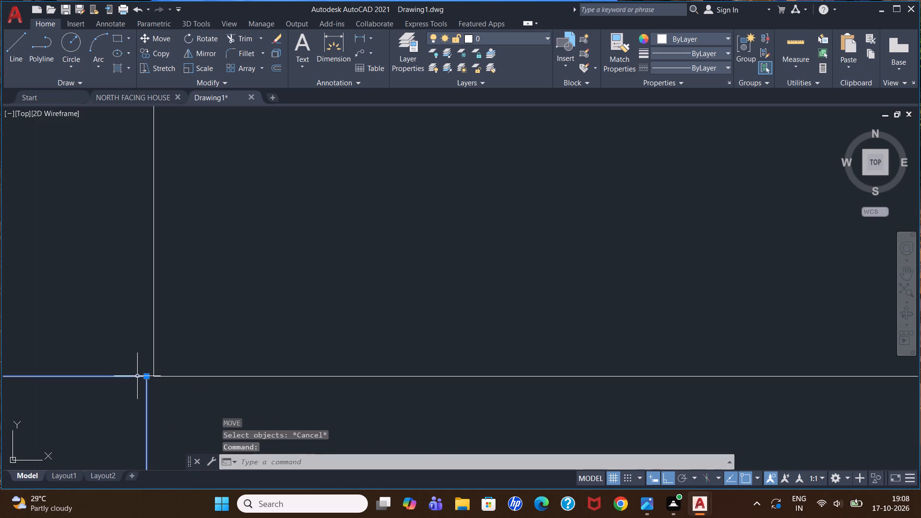
key(m)
key(Return)
click(149, 377)
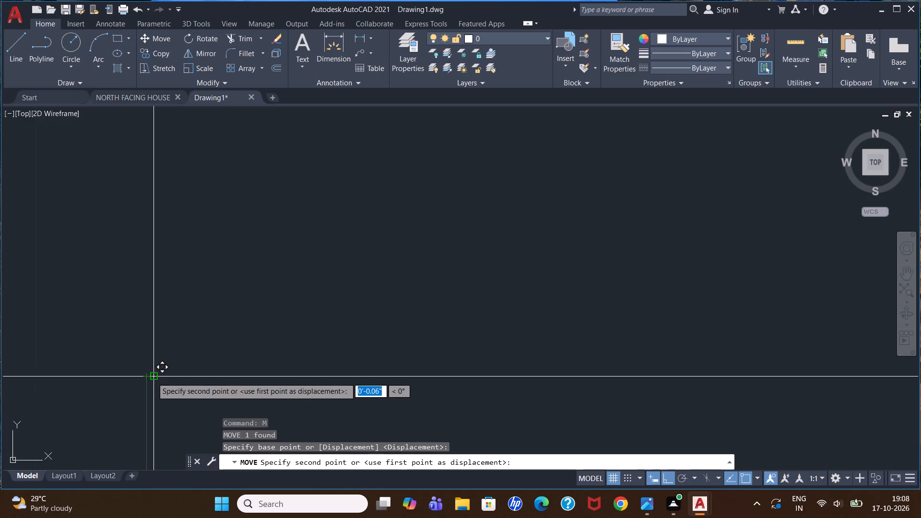
click(153, 378)
key(Escape)
scroll(171, 345, down, 4)
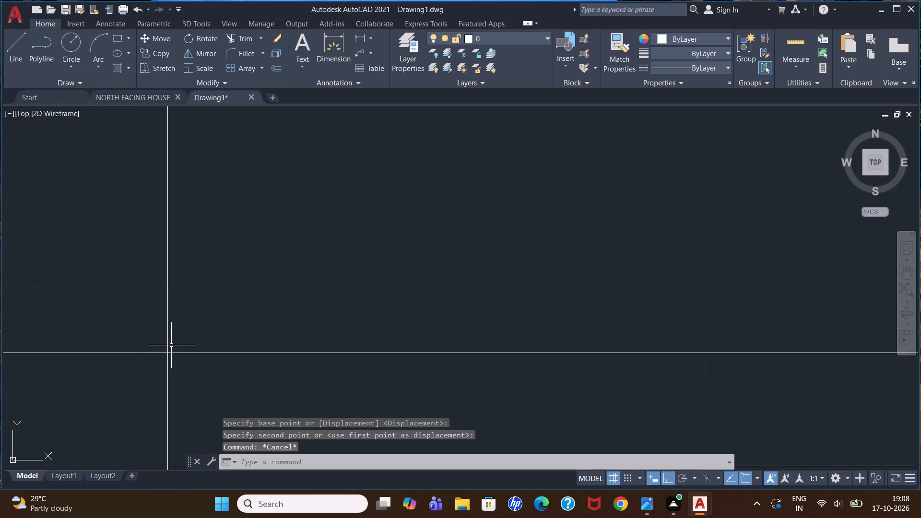
scroll(171, 345, down, 4)
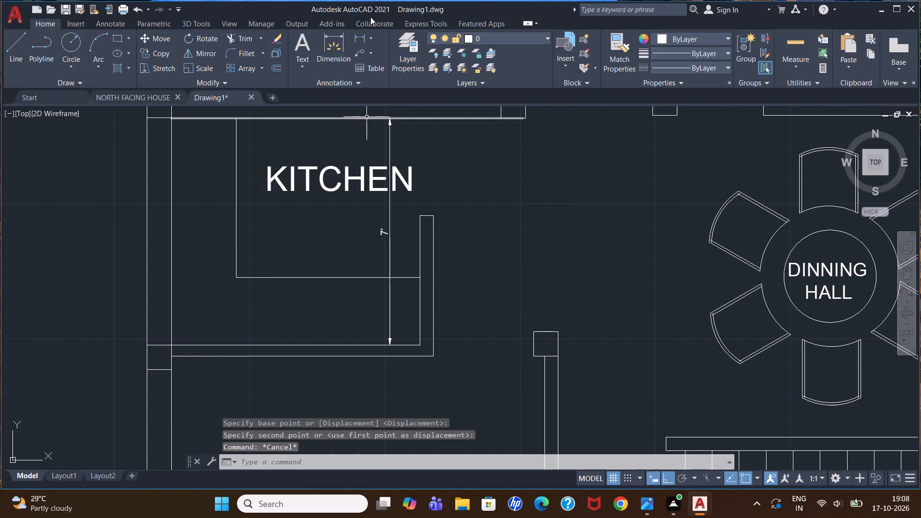
Add a horizontal linear dimension across the kitchen from the left wall's inner line to the short right wall's inner line, just above the counter edge.
click(357, 36)
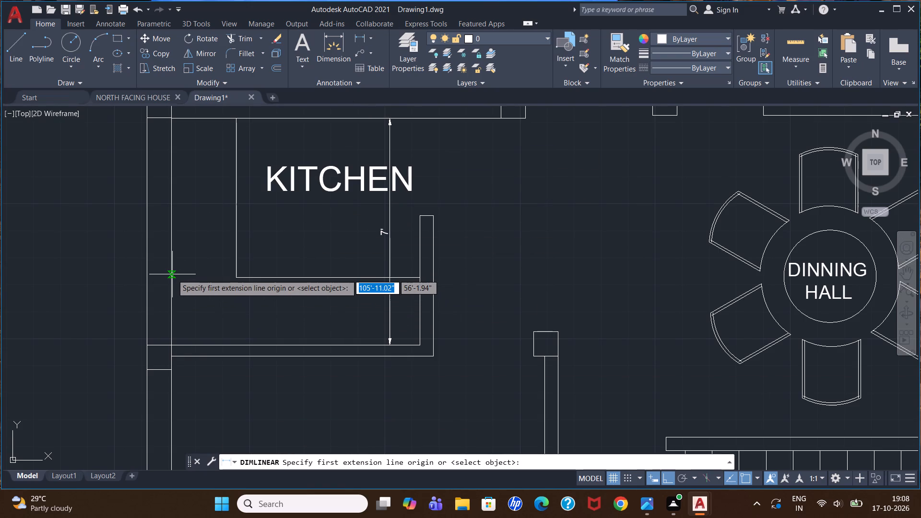
click(172, 274)
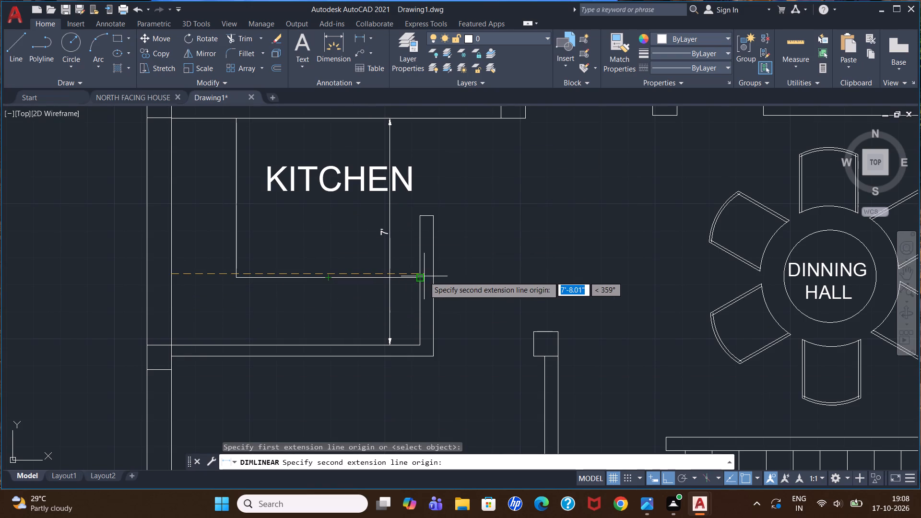
click(421, 271)
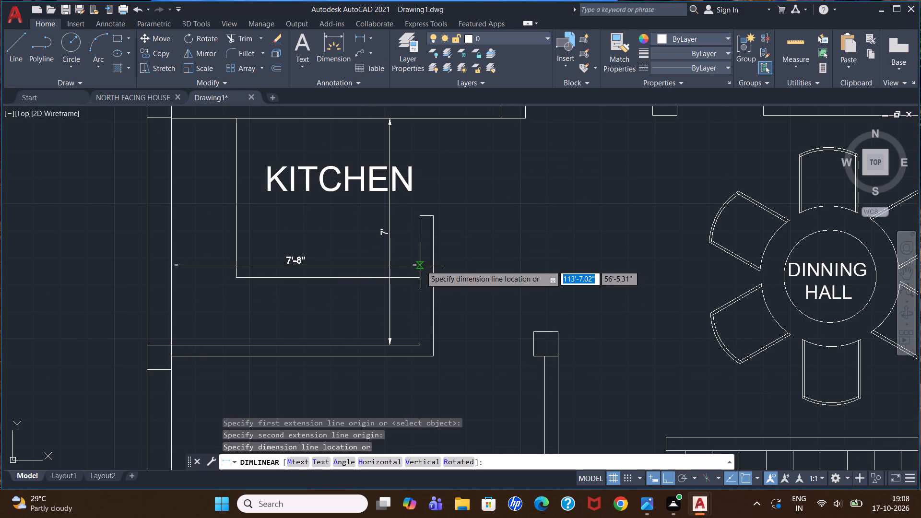
click(421, 265)
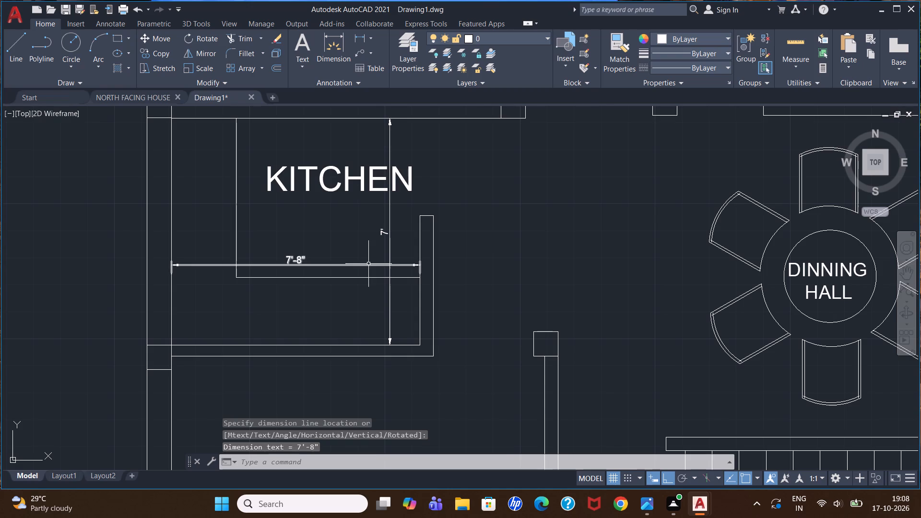
Add a vertical linear dimension near the lower bedroom's left wall, from the kitchen's bottom wall to the upper line of the bedroom's bottom wall.
scroll(368, 264, down, 2)
scroll(418, 243, down, 2)
scroll(423, 318, up, 3)
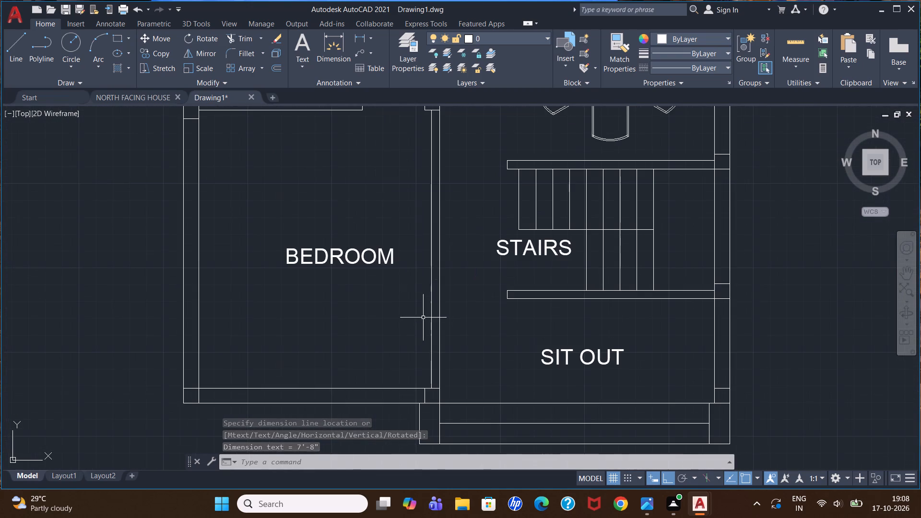
click(358, 38)
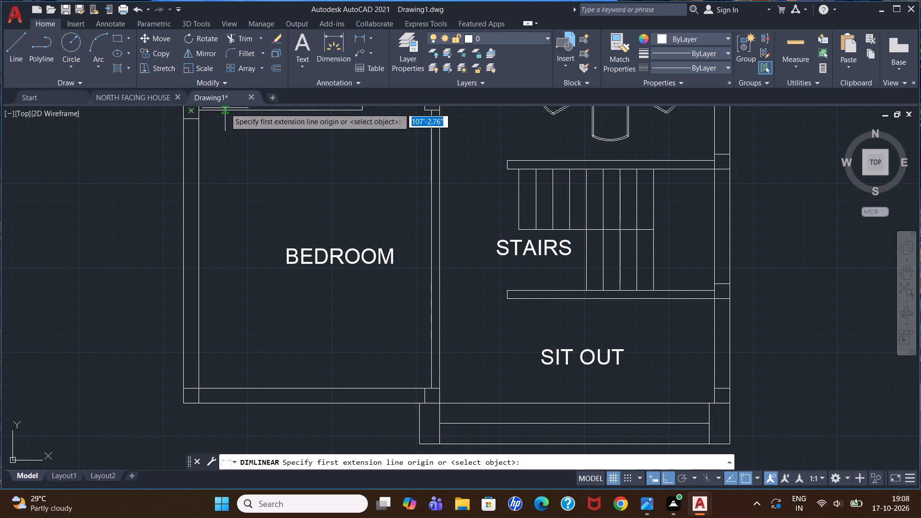
click(224, 110)
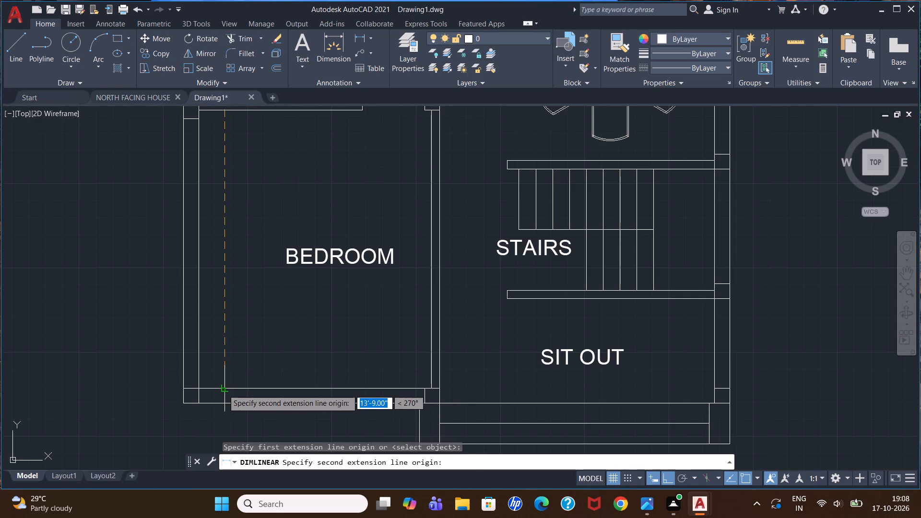
click(223, 389)
click(228, 388)
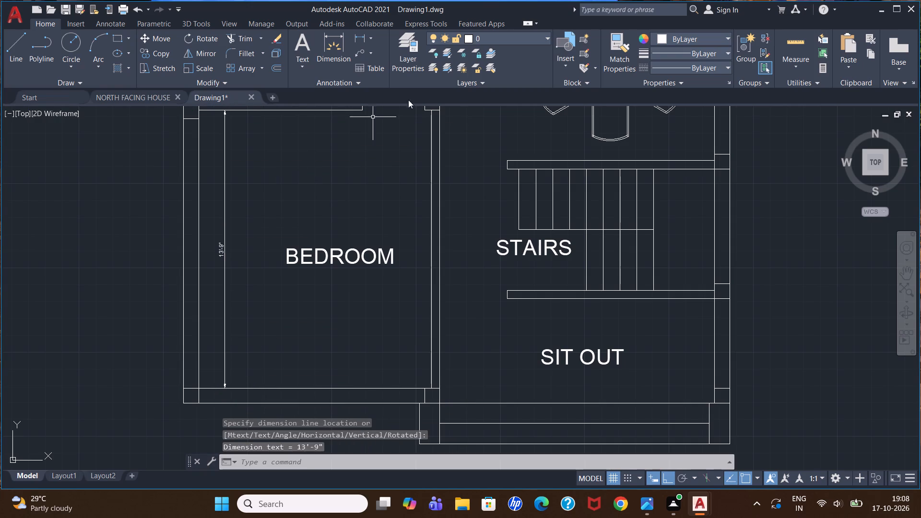
Add a horizontal linear dimension across the lower bedroom between its side walls' inner lines, placed just above the bottom wall.
click(357, 37)
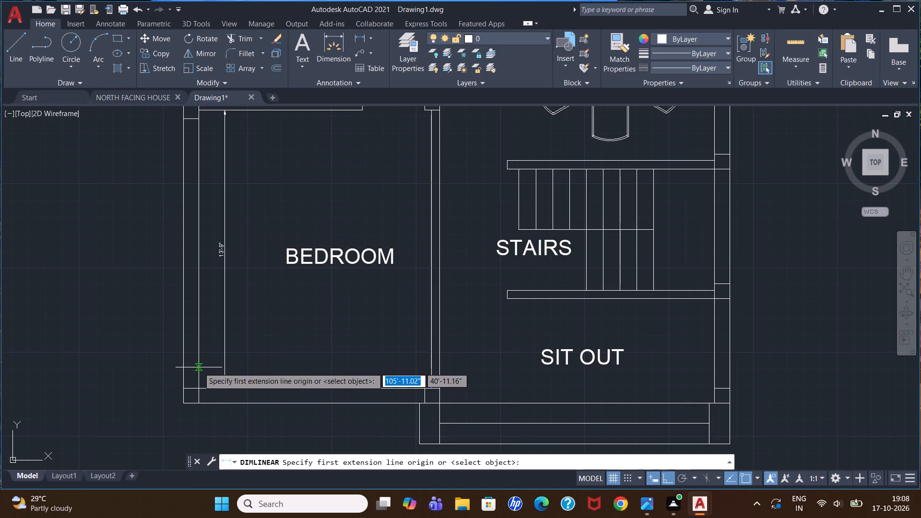
click(199, 368)
click(428, 365)
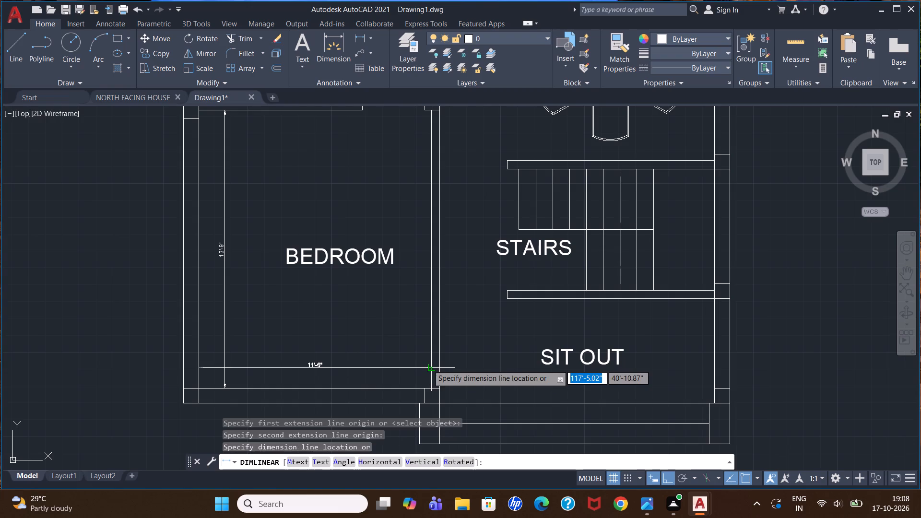
click(426, 360)
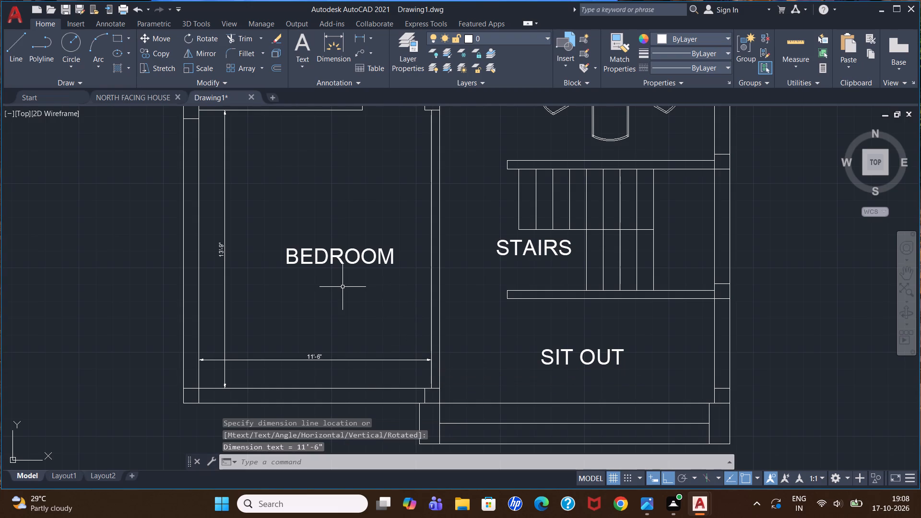
Add a horizontal linear dimension across the stair landing from the last tread line to the inner line of the house's right wall.
scroll(342, 287, down, 2)
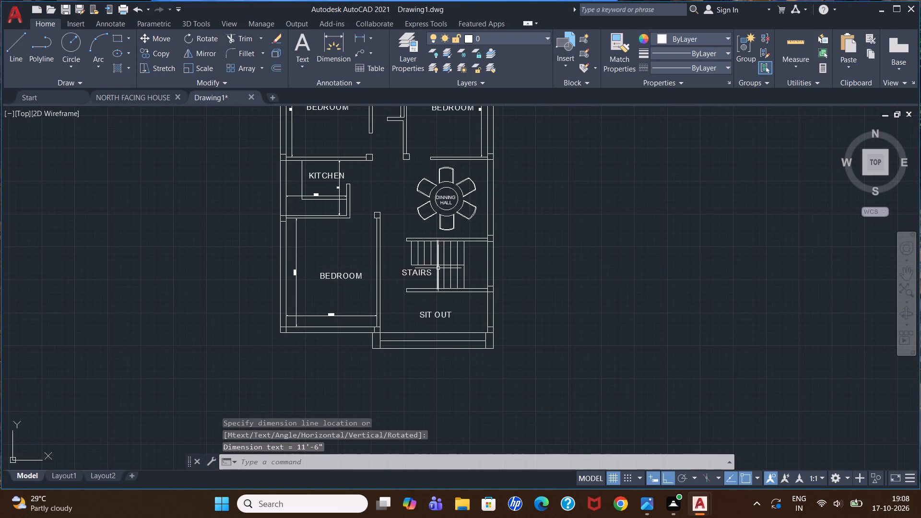
scroll(438, 268, up, 2)
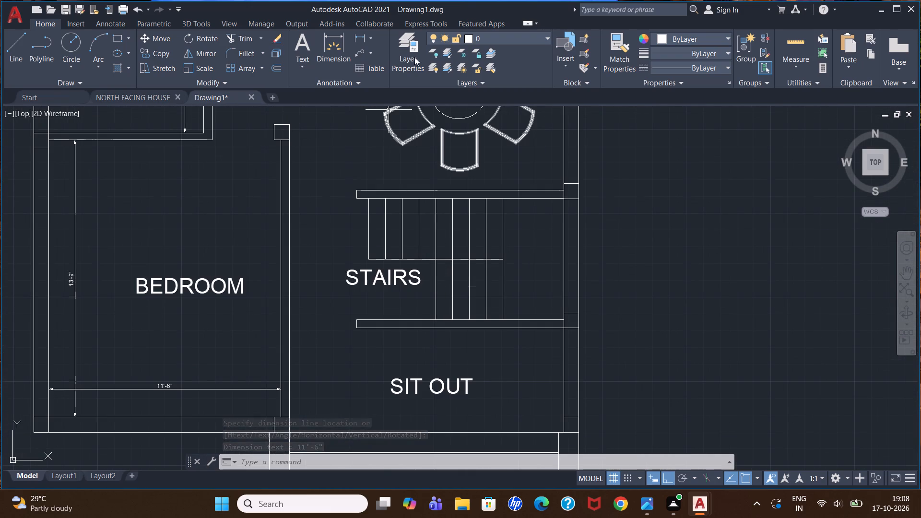
click(356, 34)
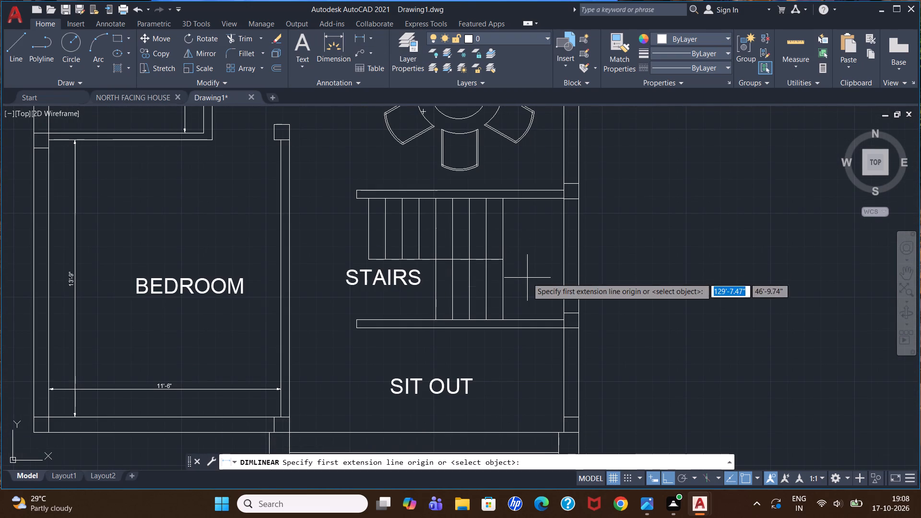
click(505, 283)
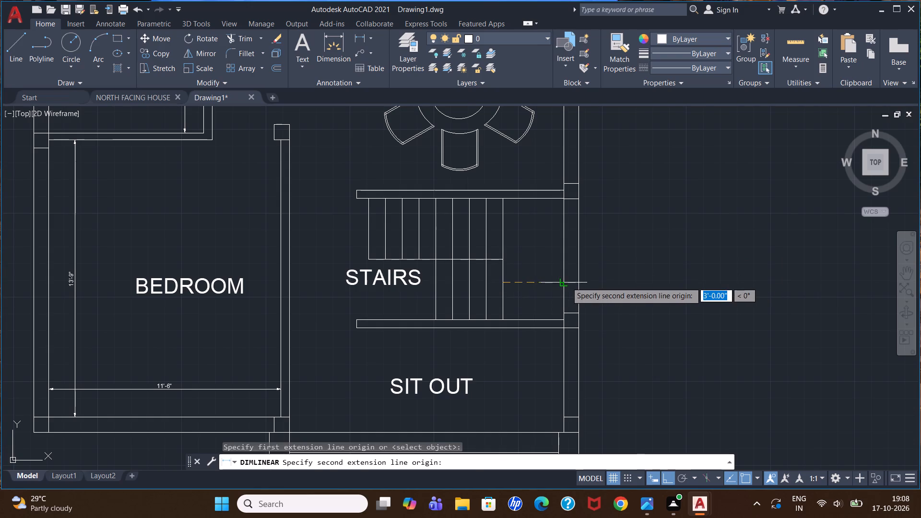
click(567, 282)
click(567, 279)
Add a vertical linear dimension near the sit out's right wall, from the stairs' lower wall down to the sit out's front line.
click(356, 42)
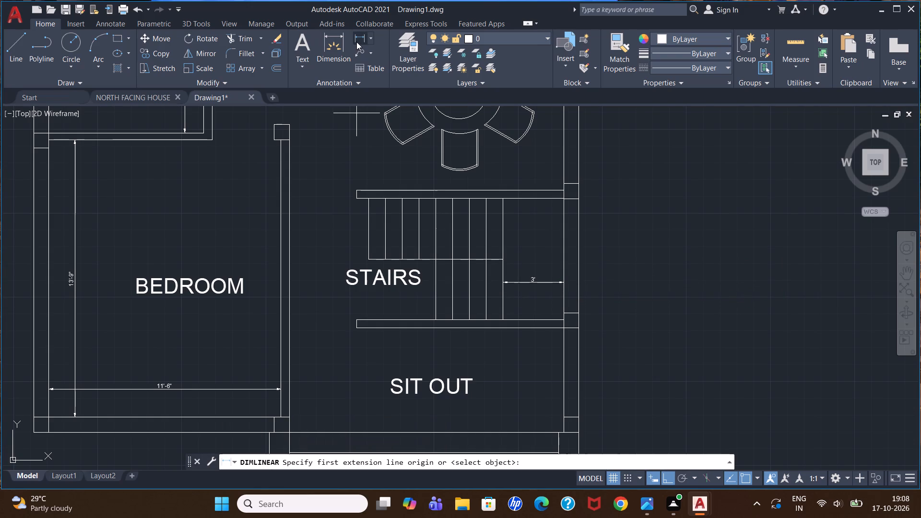
scroll(466, 258, down, 2)
scroll(475, 322, up, 2)
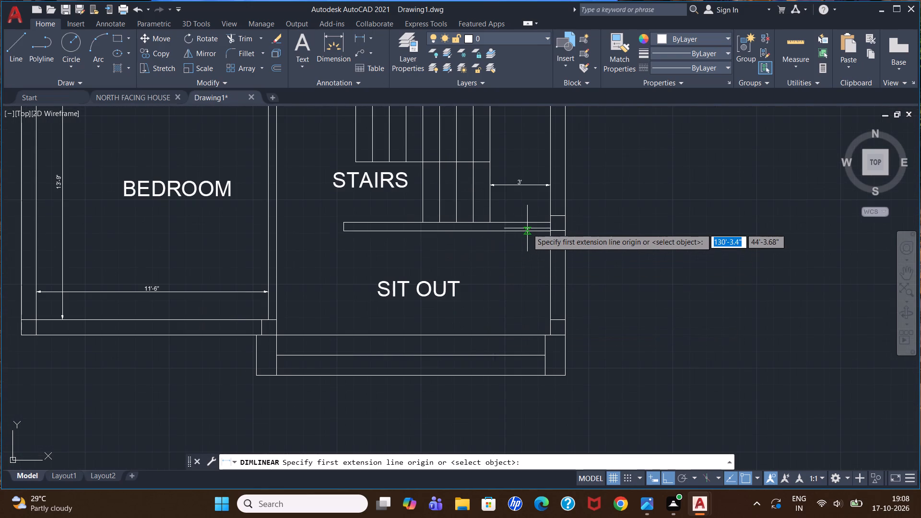
click(529, 232)
click(532, 338)
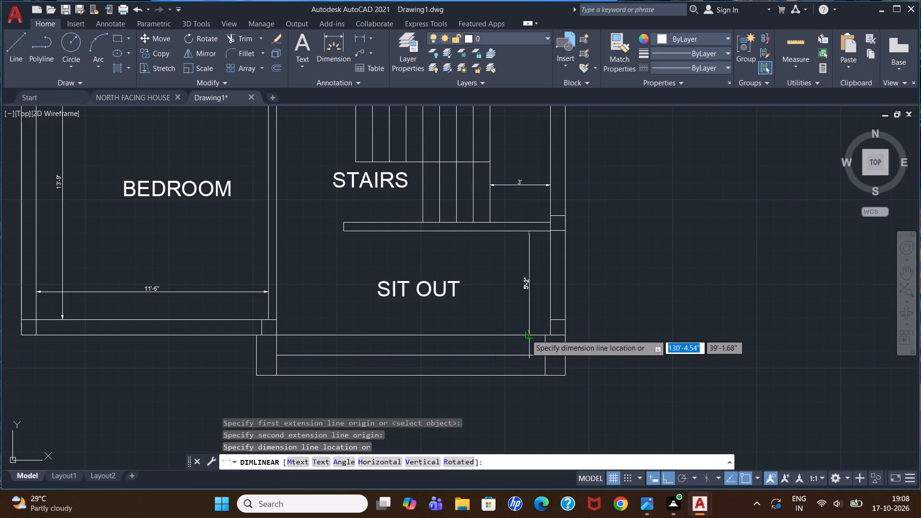
click(525, 334)
Add a horizontal linear dimension across the sit out from the bedroom wall's outer line to the right wall's inner line, above the room label.
click(357, 35)
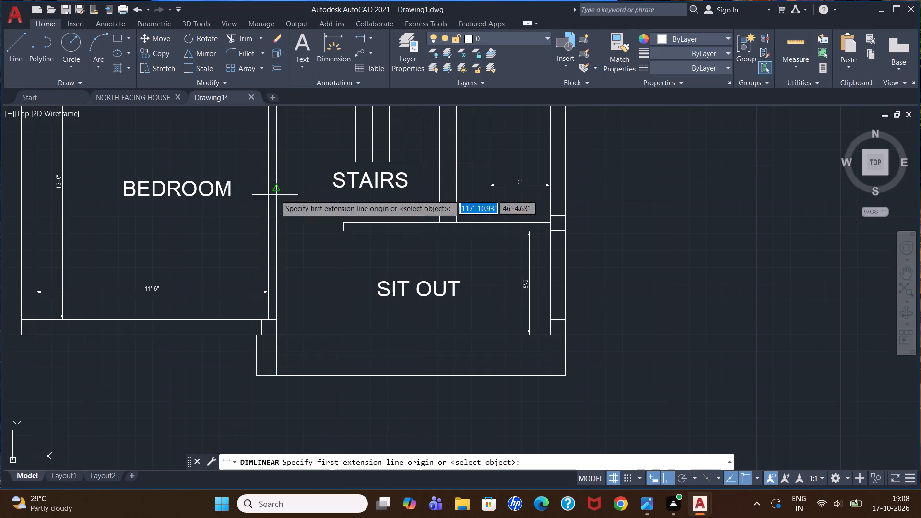
click(275, 268)
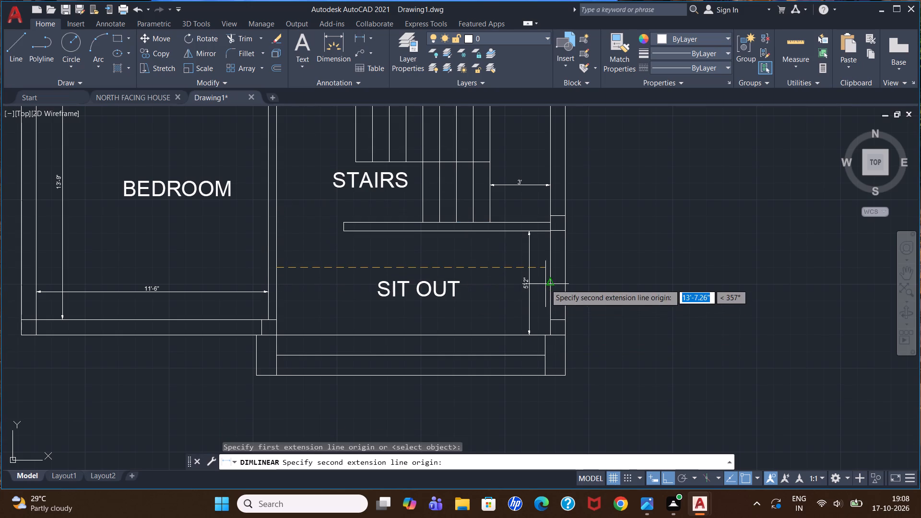
click(550, 270)
click(550, 270)
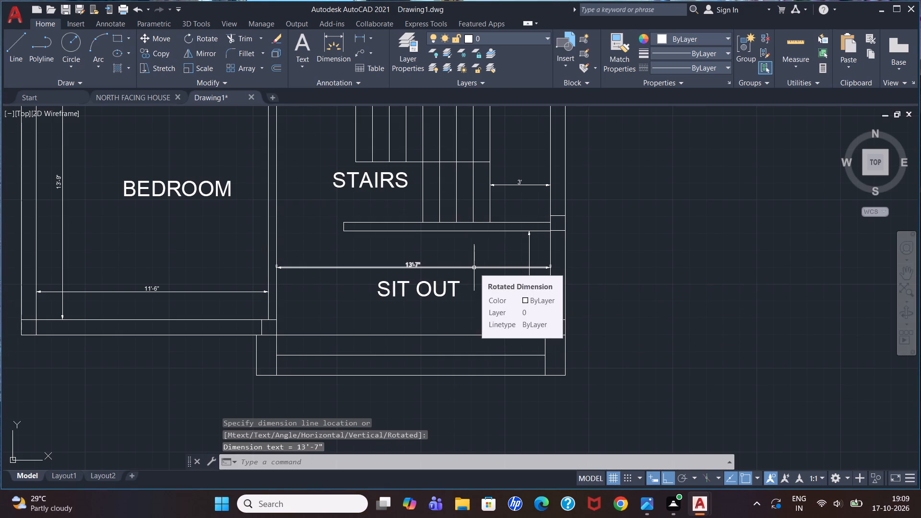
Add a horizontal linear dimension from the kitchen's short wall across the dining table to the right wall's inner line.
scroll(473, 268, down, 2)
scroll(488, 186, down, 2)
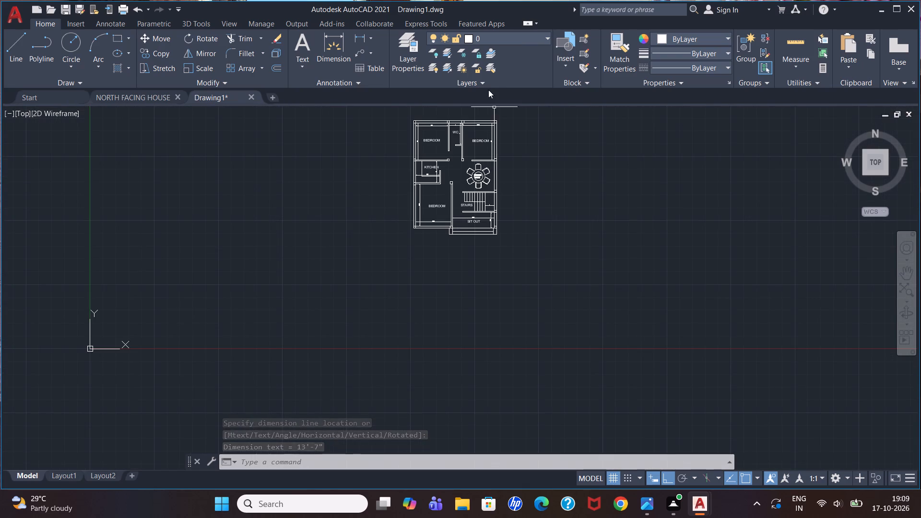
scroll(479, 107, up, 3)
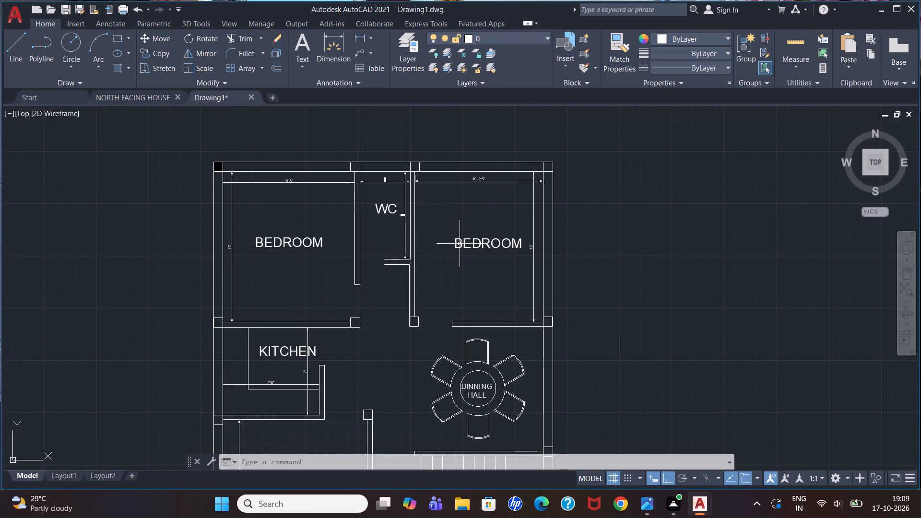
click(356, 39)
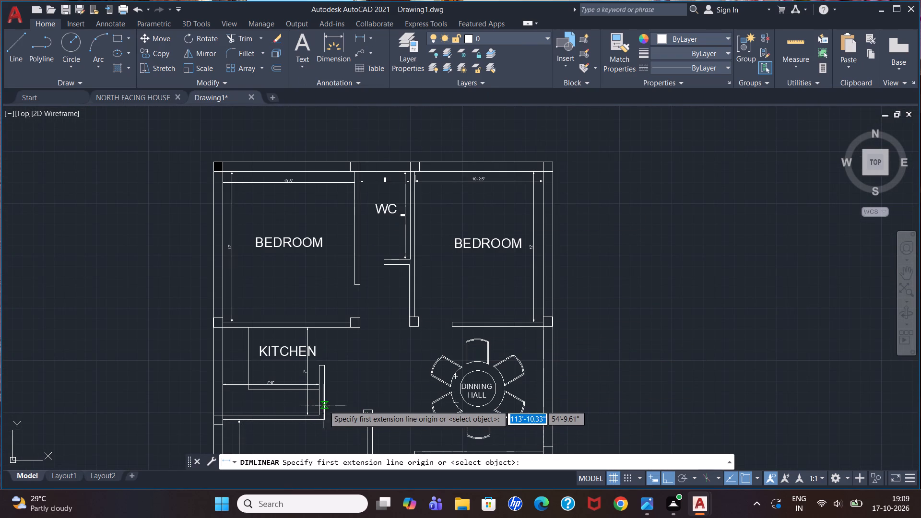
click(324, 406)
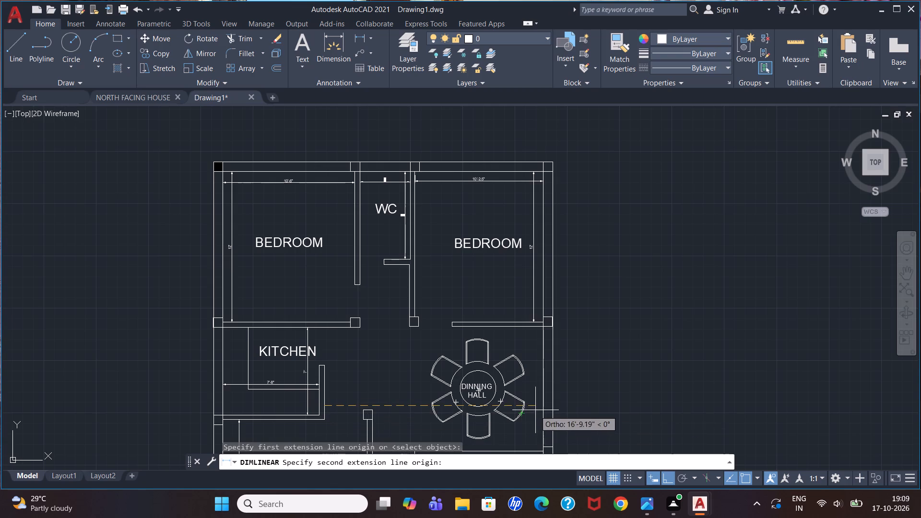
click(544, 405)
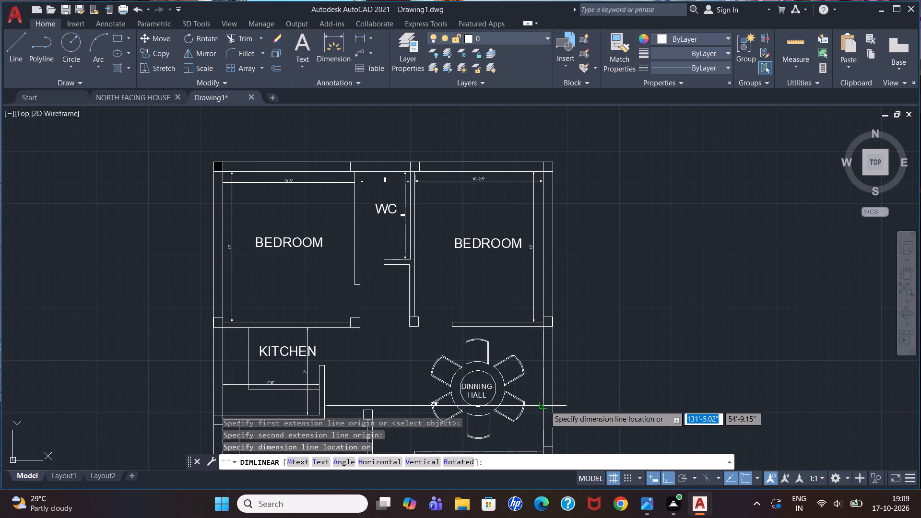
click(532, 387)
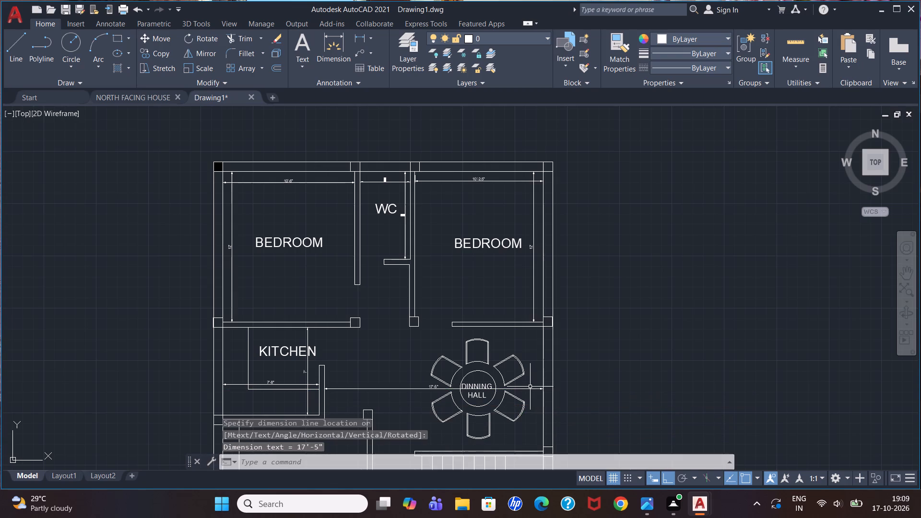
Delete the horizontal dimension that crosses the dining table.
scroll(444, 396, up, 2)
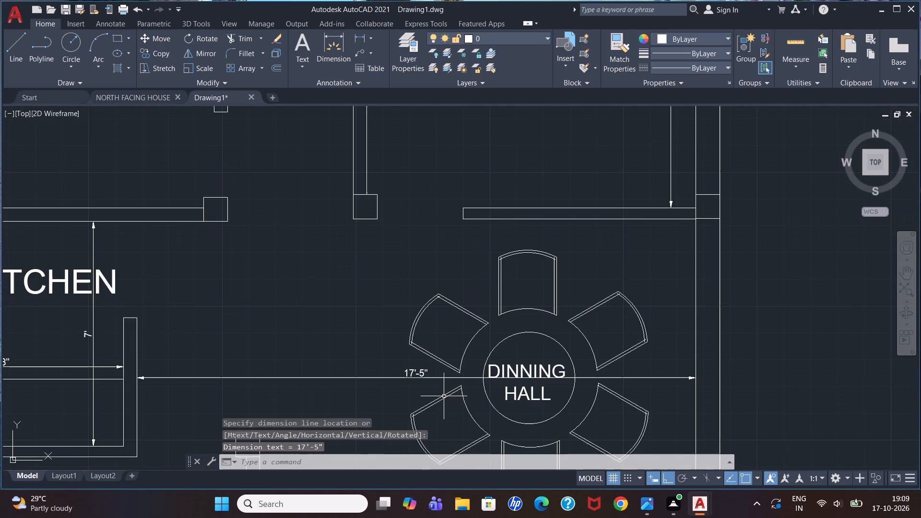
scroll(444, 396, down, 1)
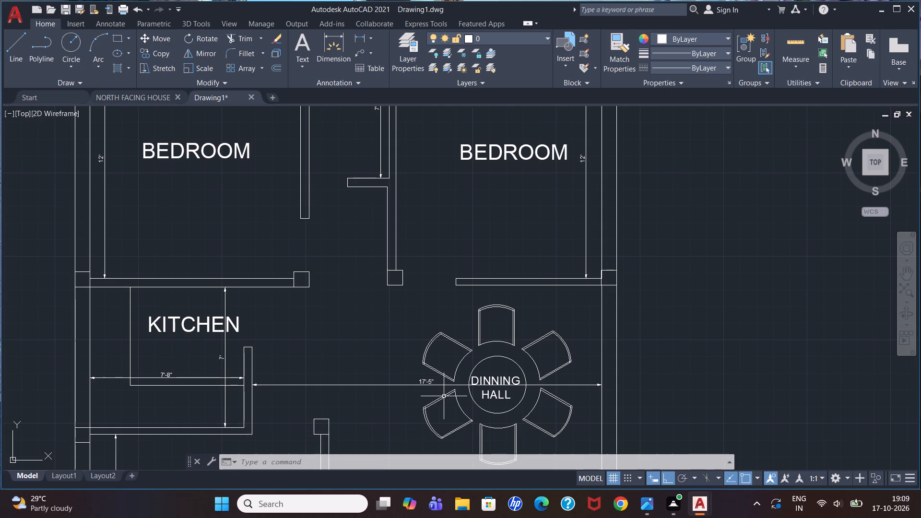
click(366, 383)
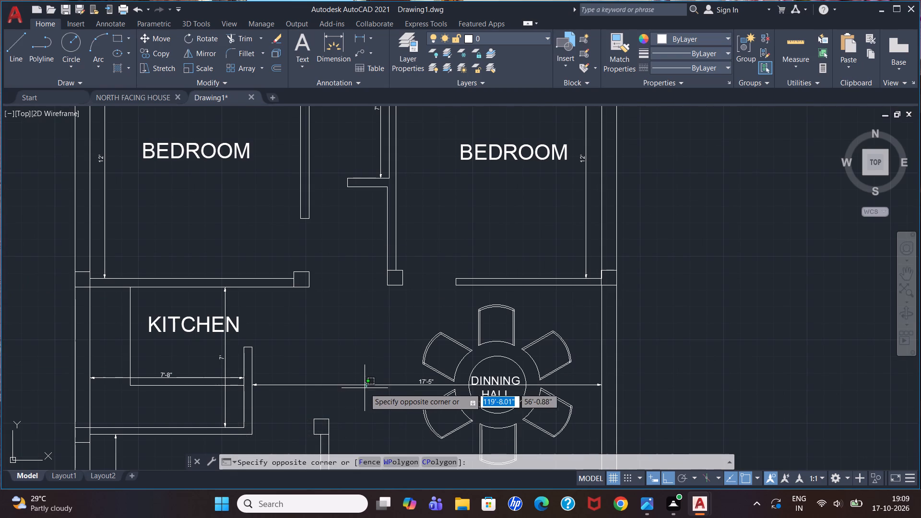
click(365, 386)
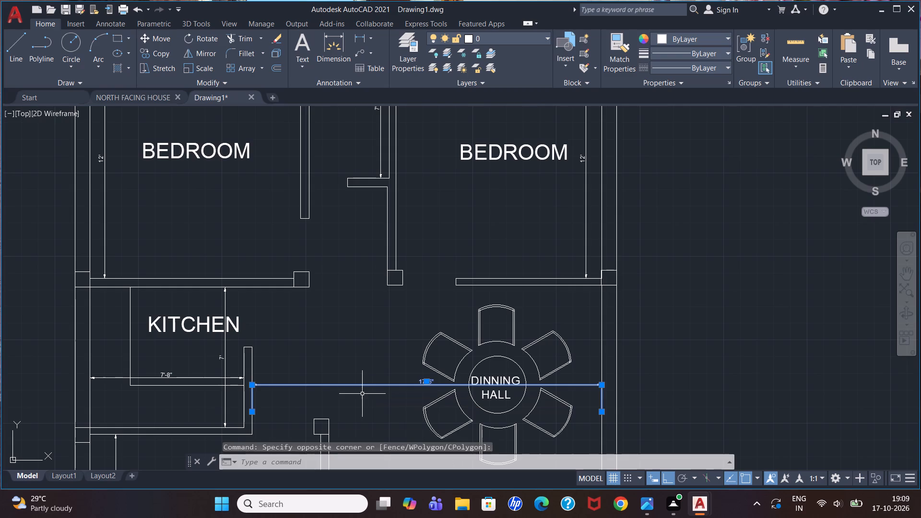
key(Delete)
Add a horizontal linear dimension below the dining table from the lower bedroom wall's outer line to the right wall's inner line.
click(361, 34)
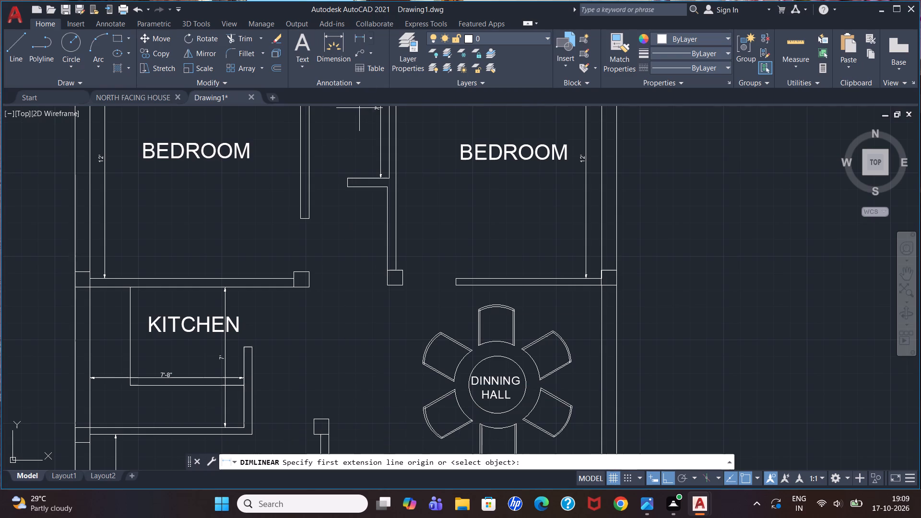
scroll(462, 308, down, 2)
scroll(461, 386, up, 2)
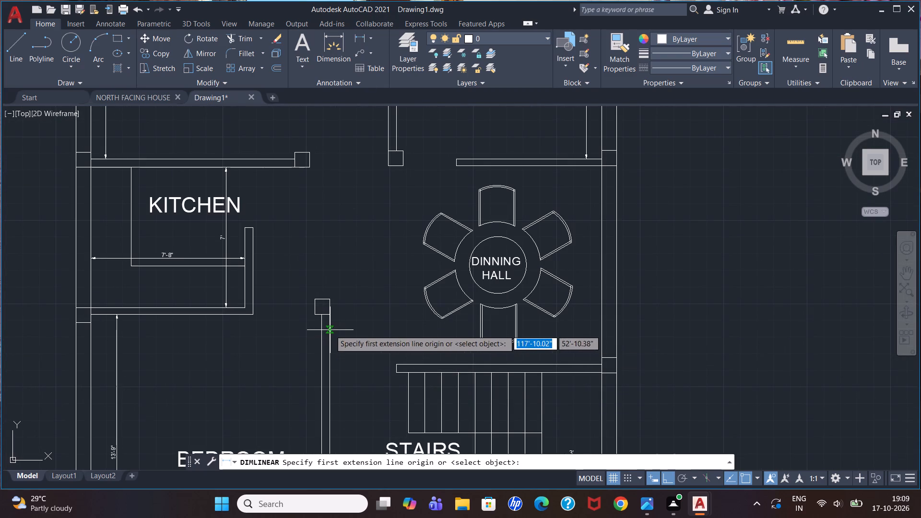
click(330, 330)
click(600, 328)
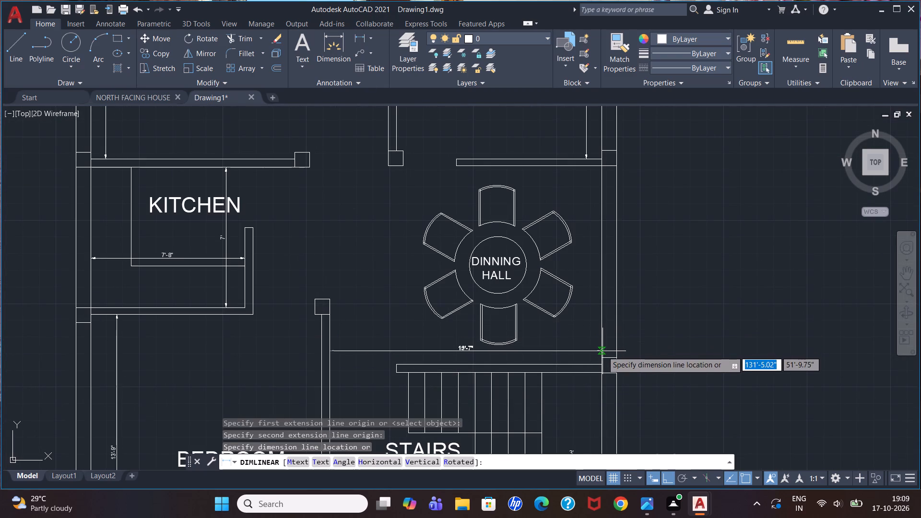
click(602, 351)
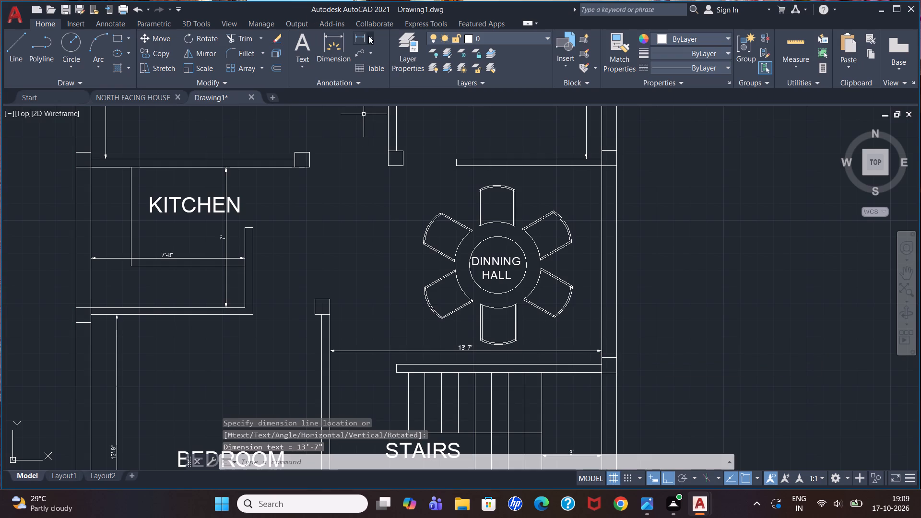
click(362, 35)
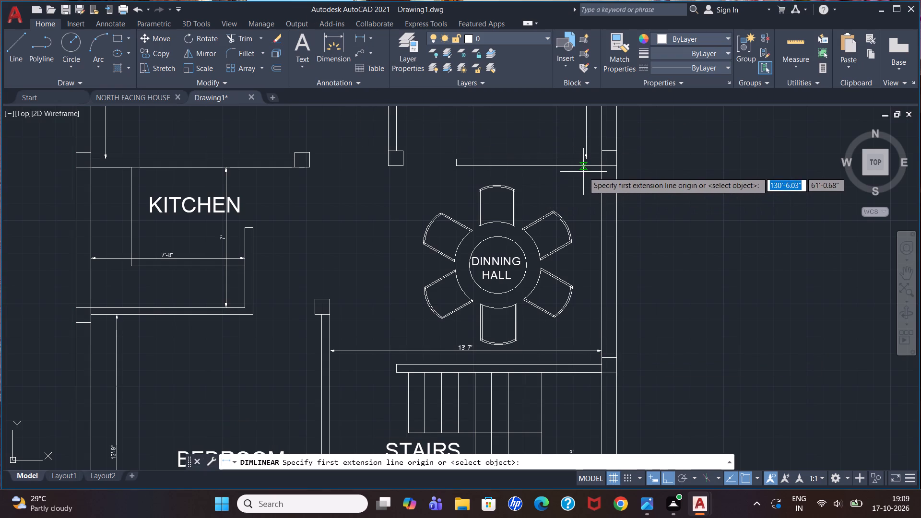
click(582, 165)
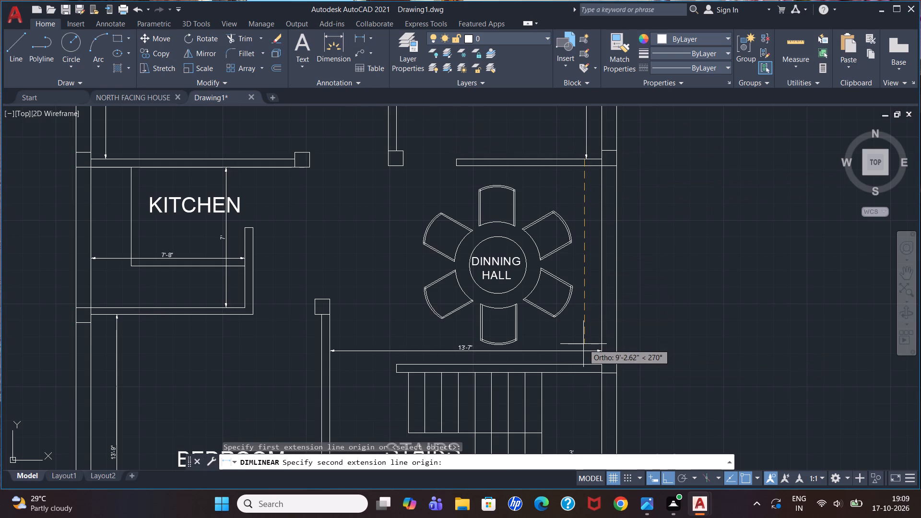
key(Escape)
Add a vertical linear dimension between the dining hall's upper wall and the stairs' upper wall, beside the dining table.
click(358, 35)
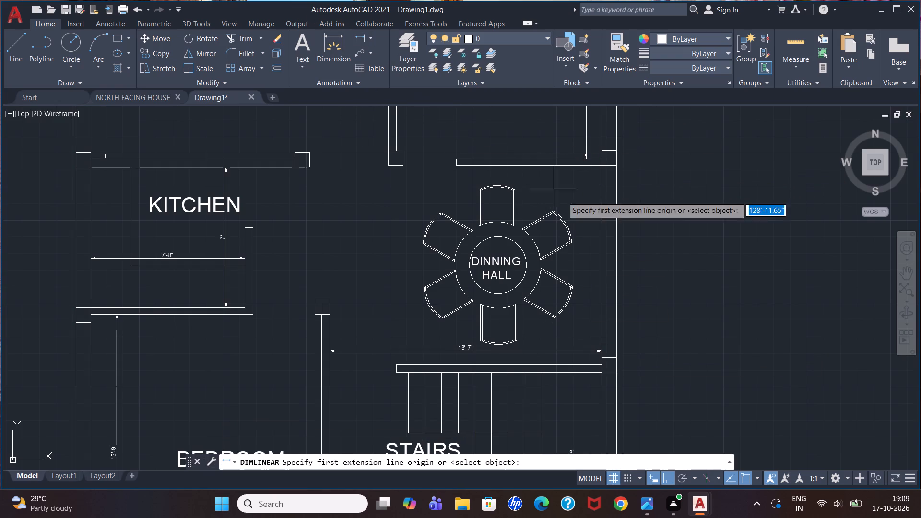
click(584, 164)
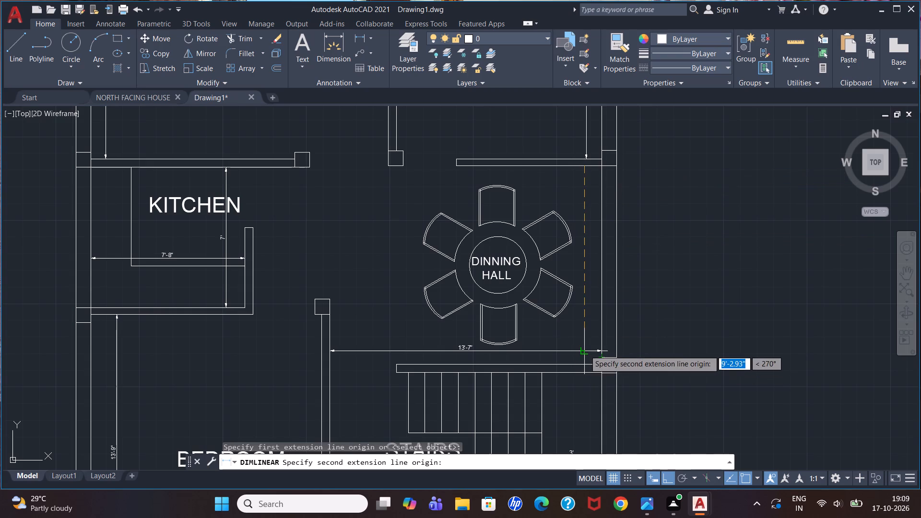
click(584, 364)
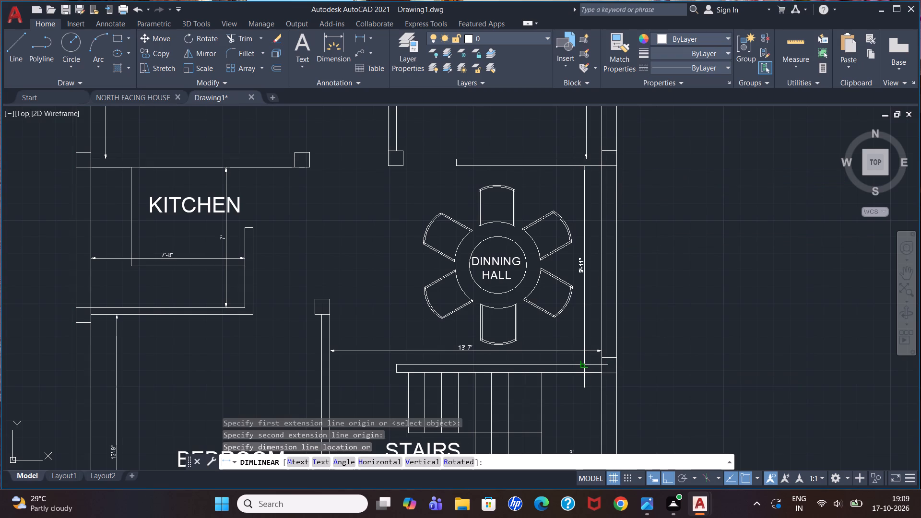
click(584, 364)
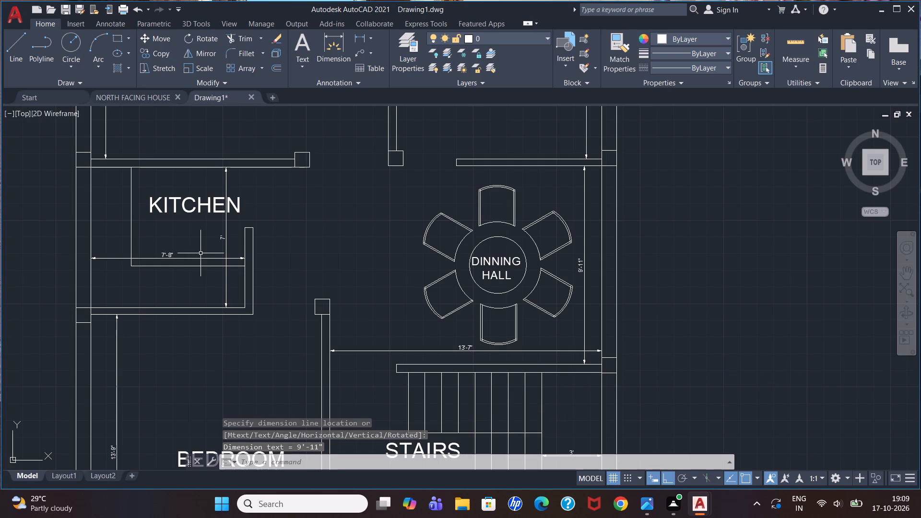
Set the text height of the ISO-25 dimension style to 9".
text(DIM)
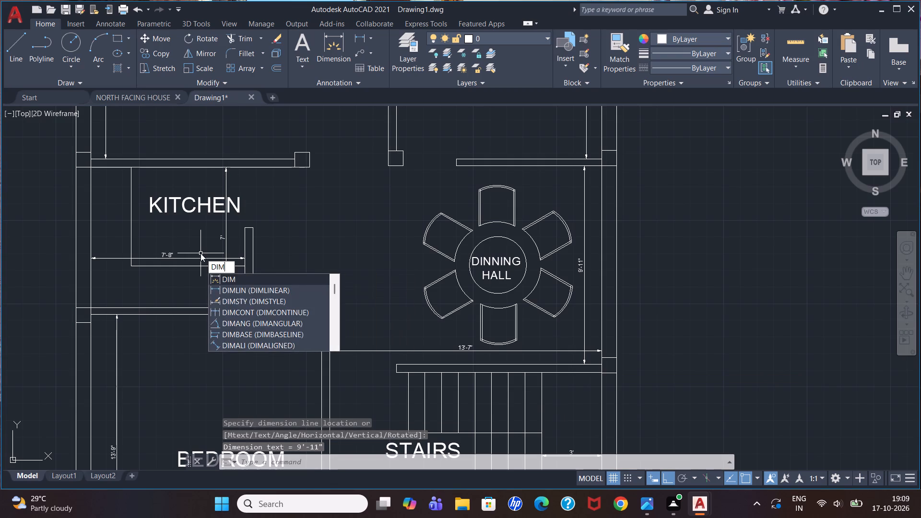
text(ST)
key(Return)
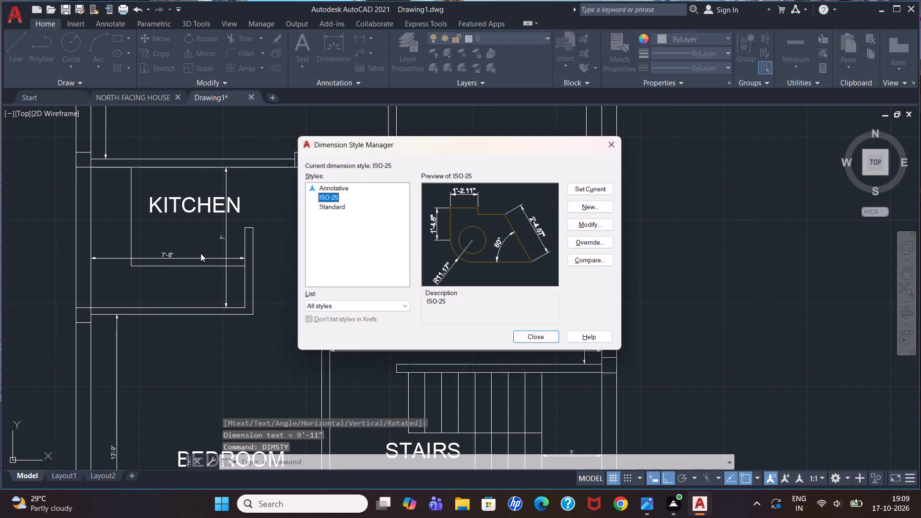
click(579, 223)
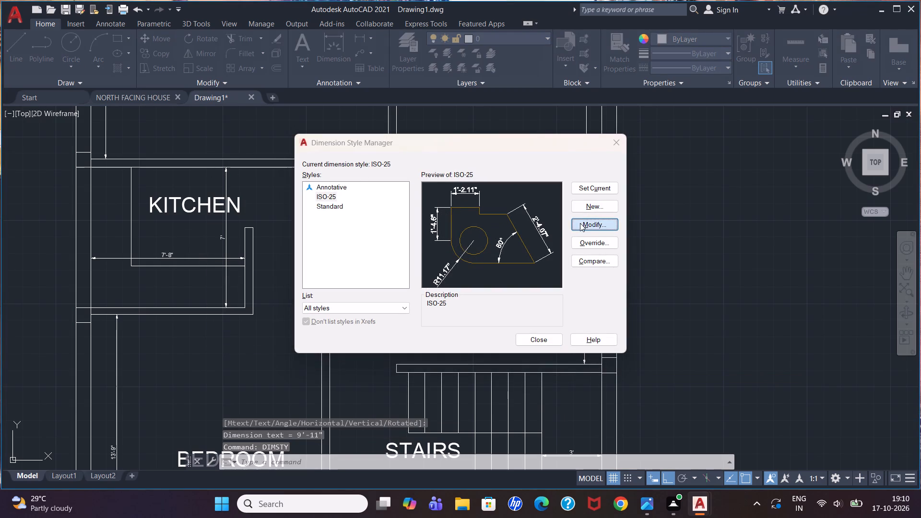
click(317, 160)
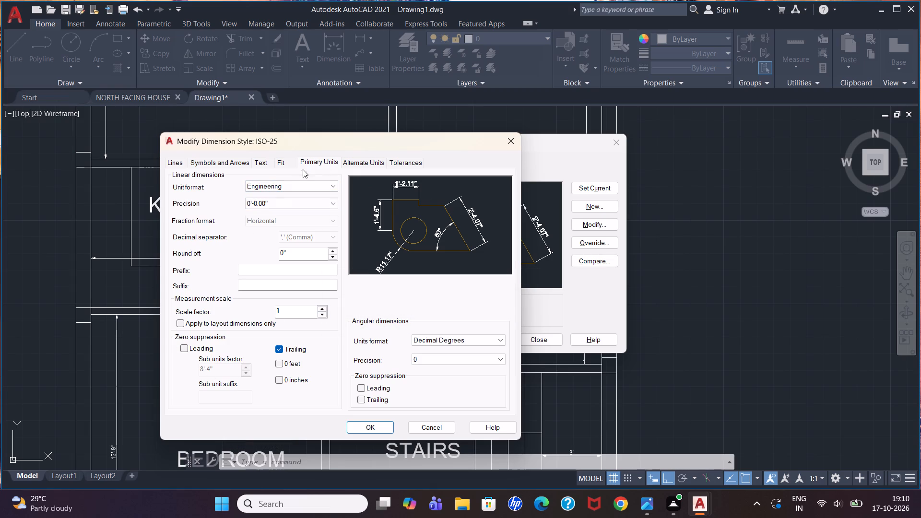
click(231, 161)
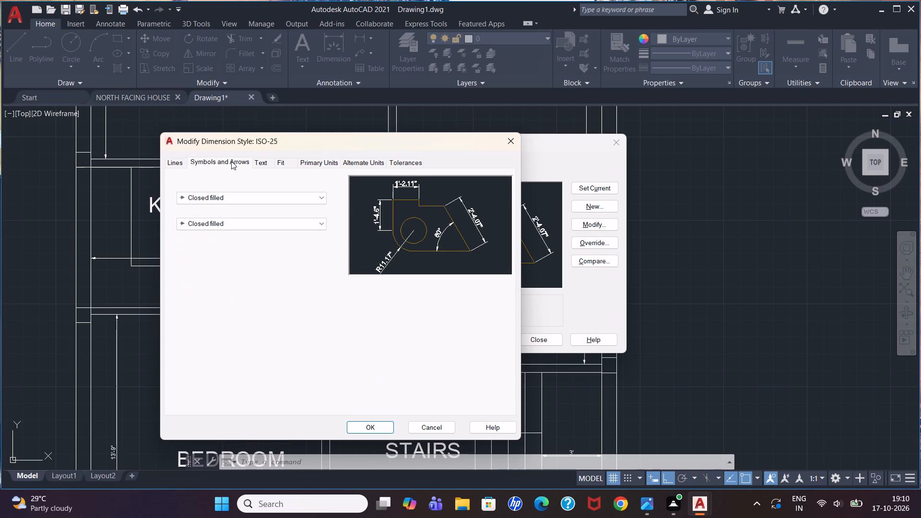
click(258, 165)
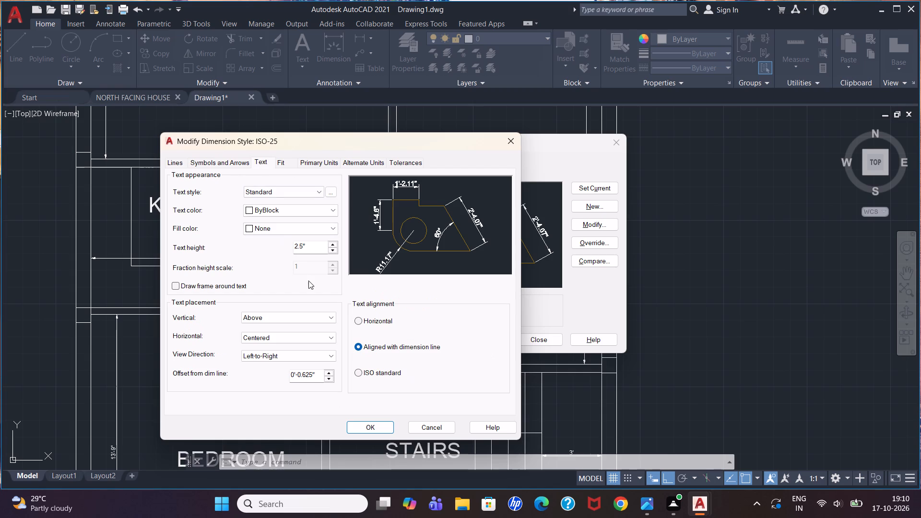
drag(324, 246, 265, 258)
key(9)
key(shift+quotedbl)
click(371, 424)
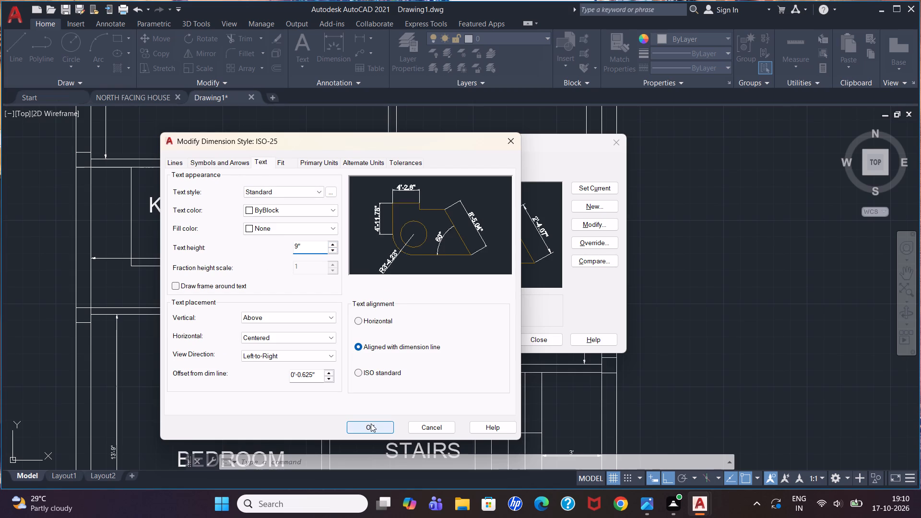
click(533, 340)
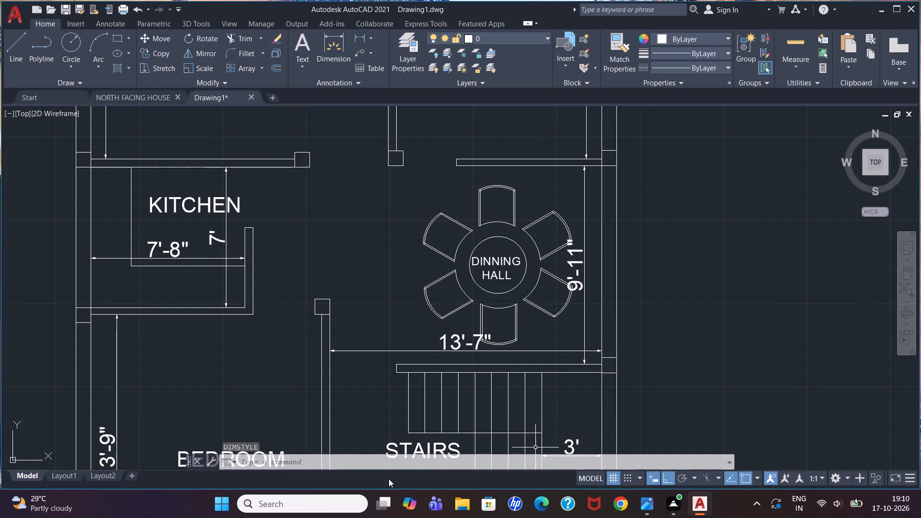
Hatch with the SOLID pattern the lower bedroom's two bottom corner columns and the outer-wall column between kitchen and bedroom.
scroll(552, 243, down, 2)
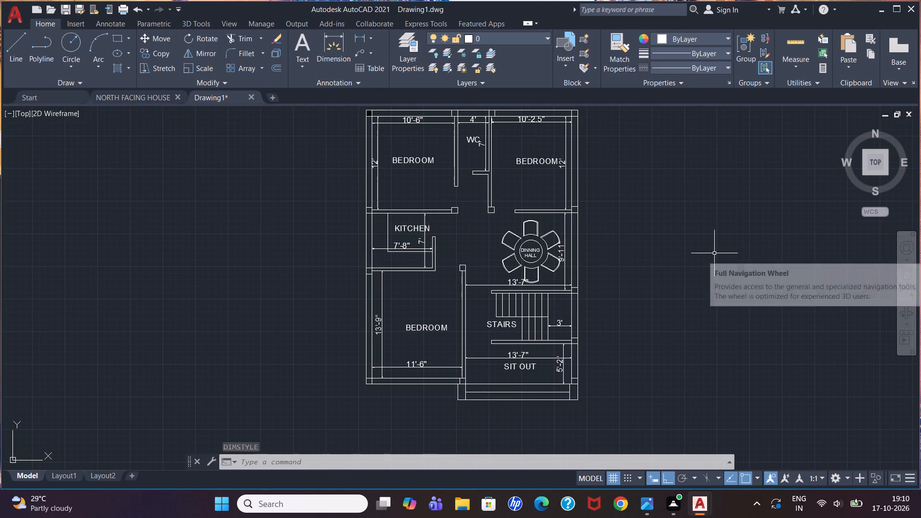
text(HAT)
key(Return)
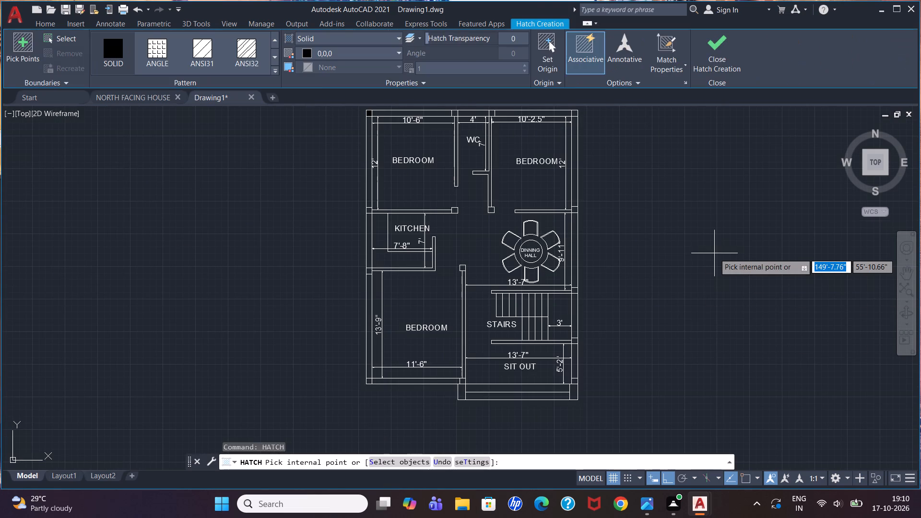
click(106, 56)
scroll(366, 387, up, 3)
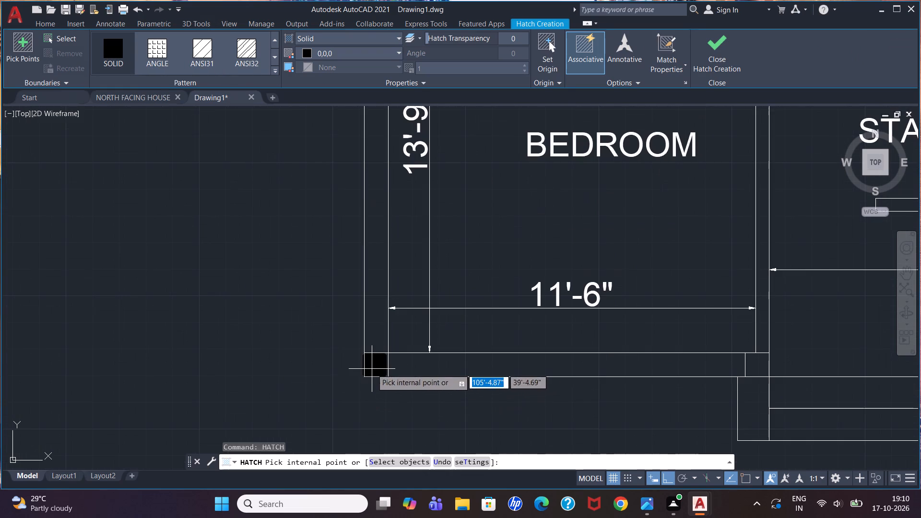
click(372, 369)
click(759, 367)
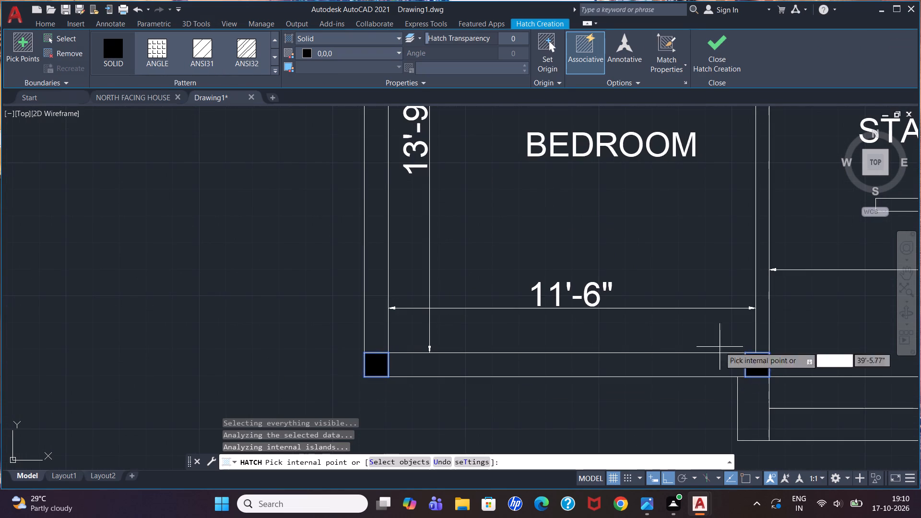
scroll(495, 276, down, 4)
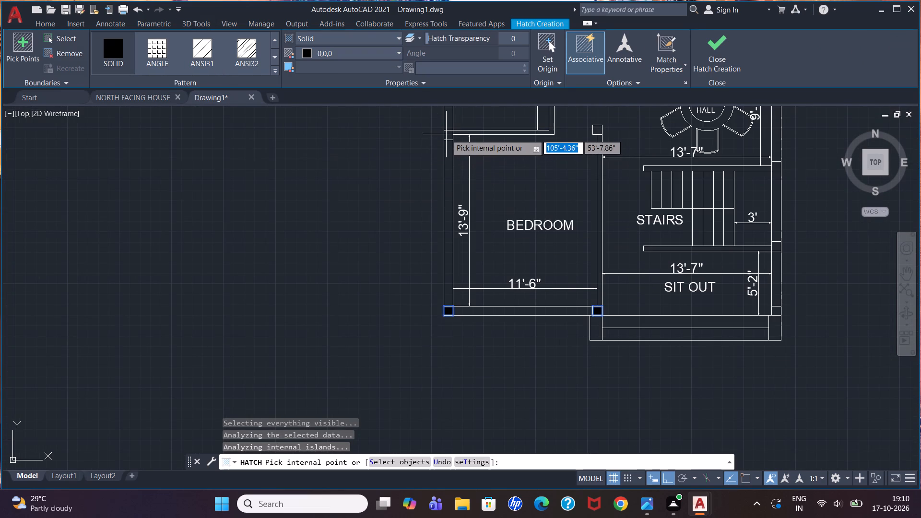
click(447, 135)
Fill the two top-wall columns on either side of the WC and the plan's top-right corner column with the solid hatch.
scroll(552, 188, down, 4)
scroll(562, 126, up, 4)
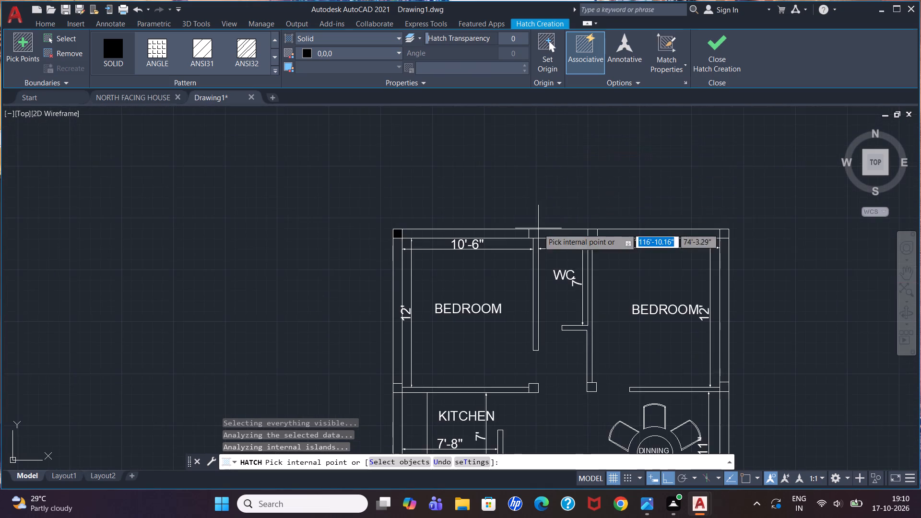
scroll(538, 228, up, 2)
click(527, 233)
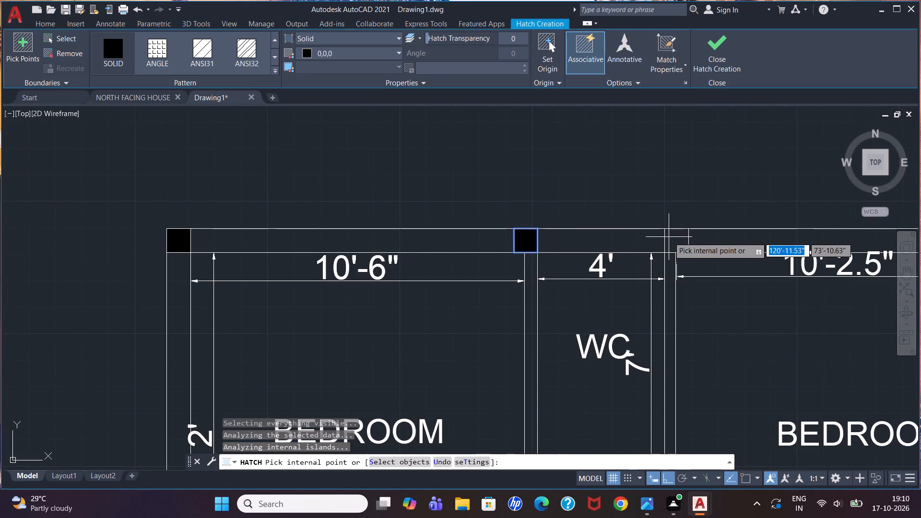
click(671, 239)
scroll(576, 102, down, 3)
scroll(621, 219, down, 4)
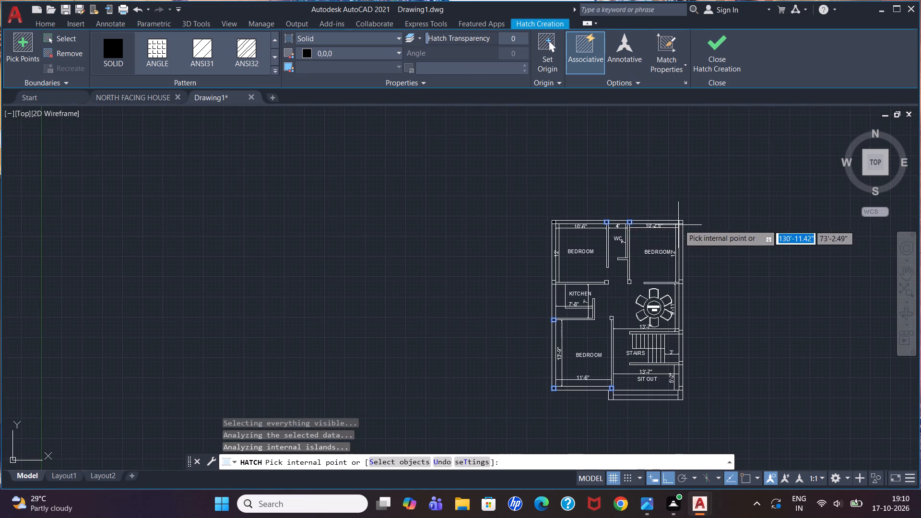
scroll(685, 211, up, 4)
click(651, 281)
Fill the dining hall's two right-wall columns and the three interior columns around the kitchen, bedroom and WC walls with the solid hatch.
scroll(660, 189, down, 4)
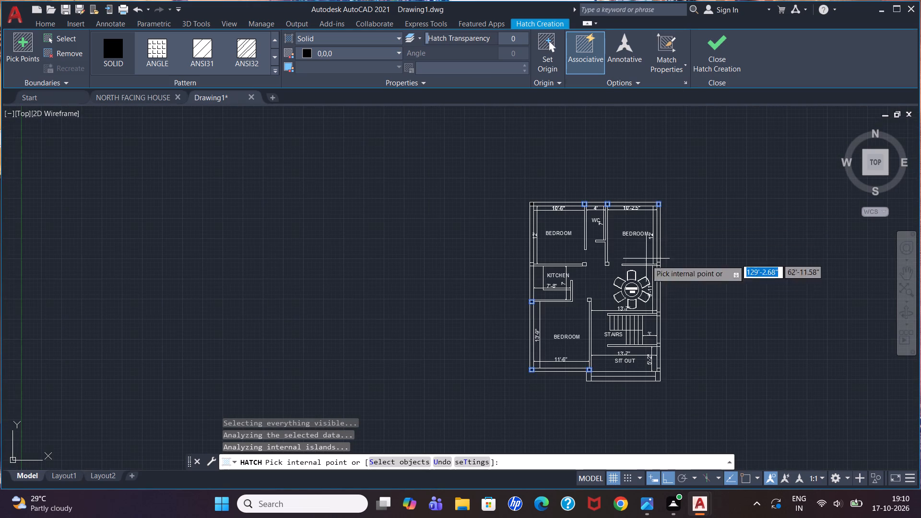
scroll(659, 291, up, 4)
scroll(649, 166, down, 1)
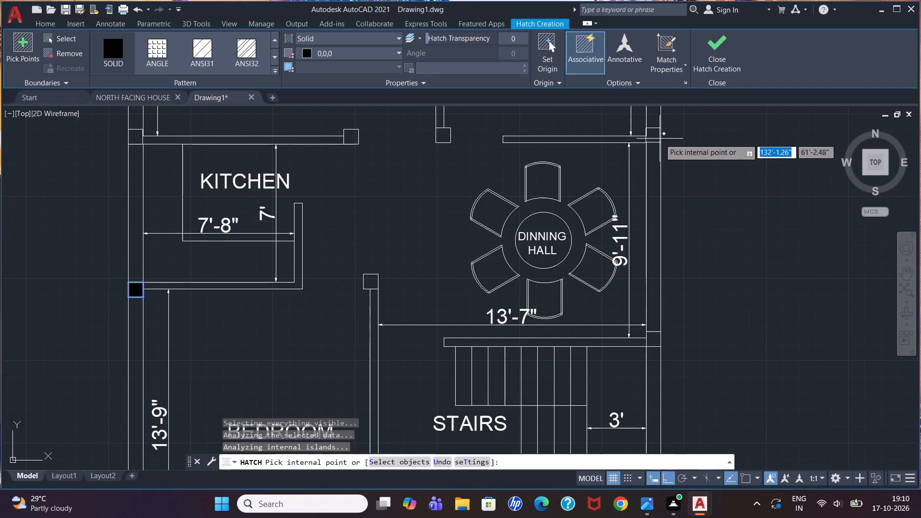
click(650, 133)
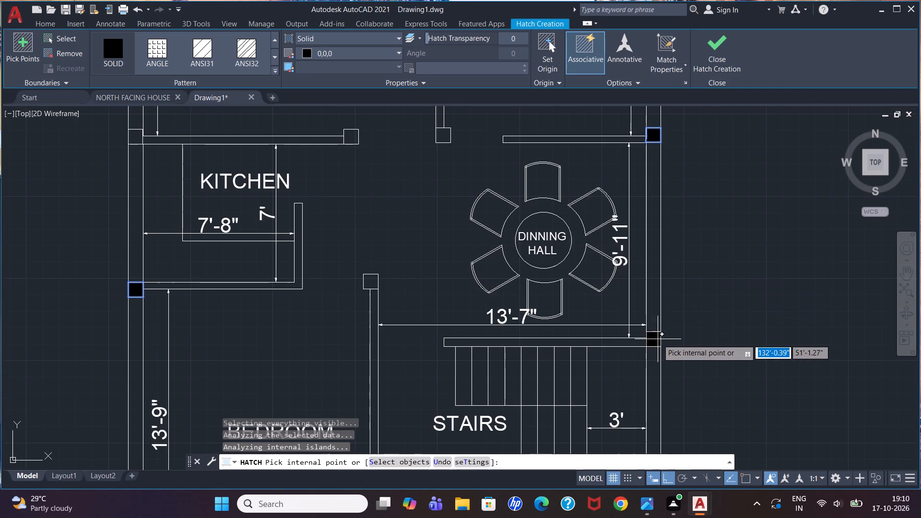
click(655, 338)
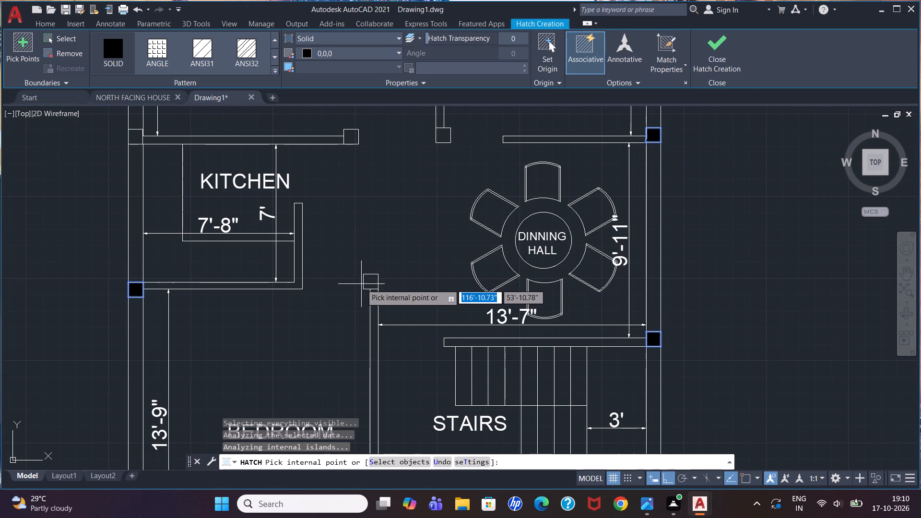
click(370, 283)
click(350, 134)
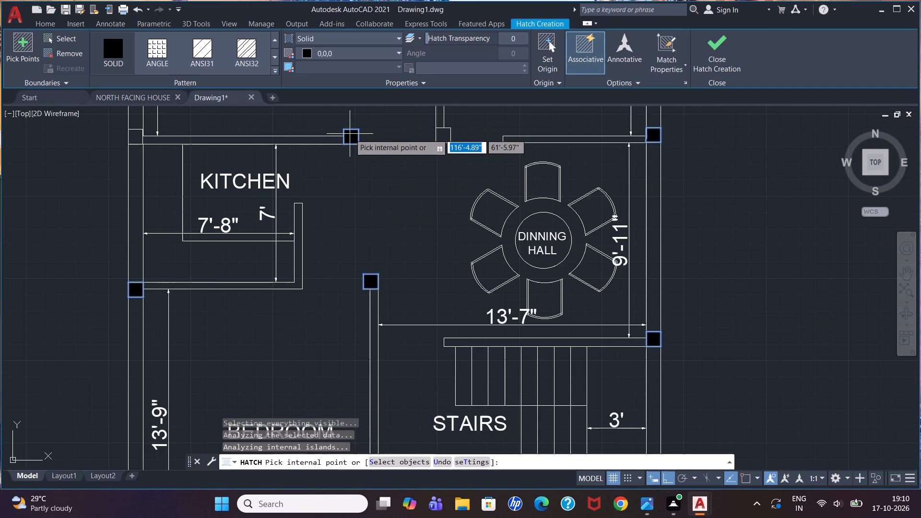
click(444, 139)
Fill the sit out's lower right-wall column and the kitchen's upper outer-wall column with the solid hatch, and finish hatching.
scroll(494, 208, down, 4)
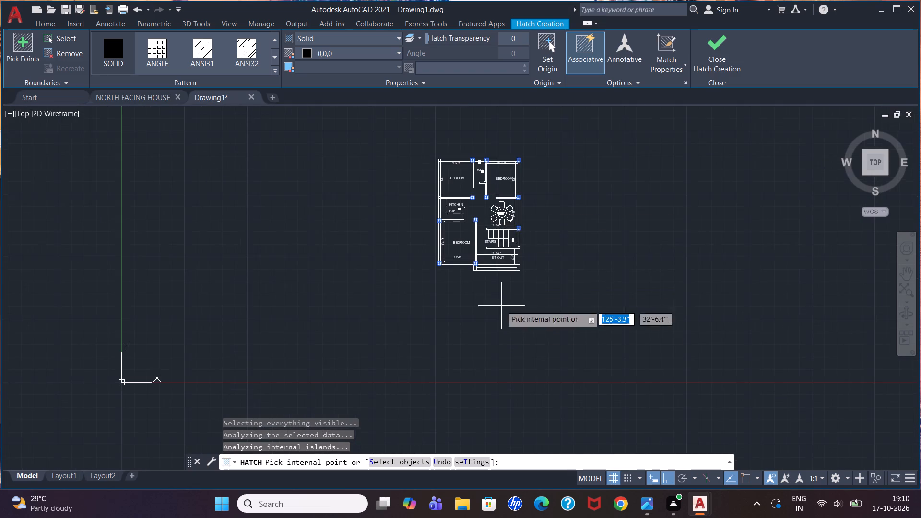
scroll(522, 294, up, 4)
scroll(430, 230, down, 3)
scroll(455, 180, up, 2)
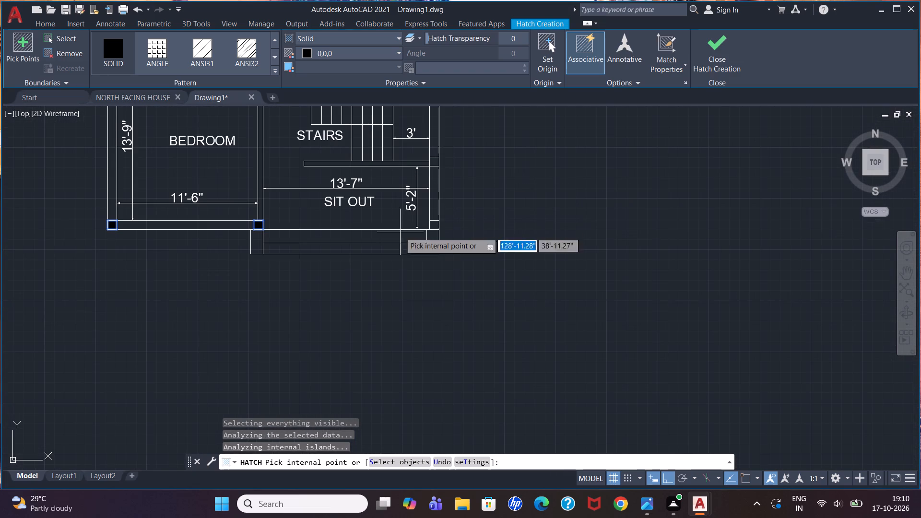
click(432, 226)
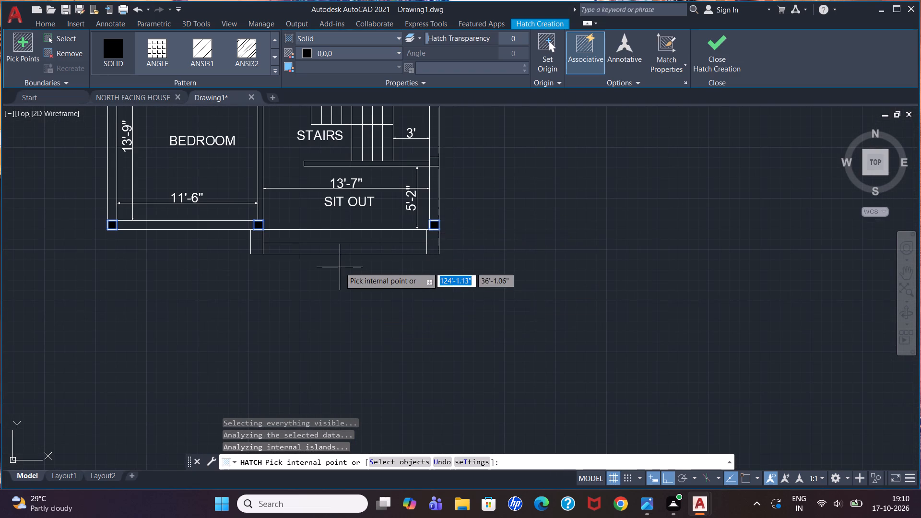
scroll(340, 267, down, 3)
scroll(312, 174, up, 2)
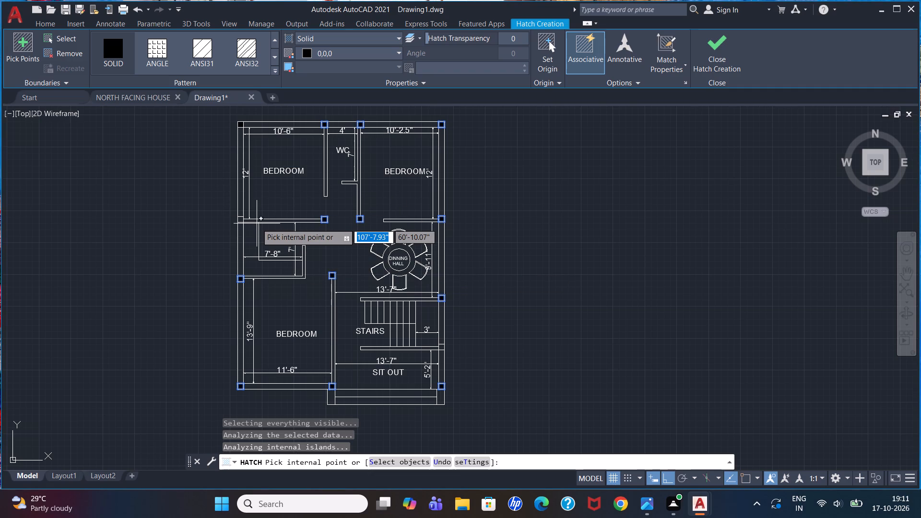
scroll(257, 224, up, 1)
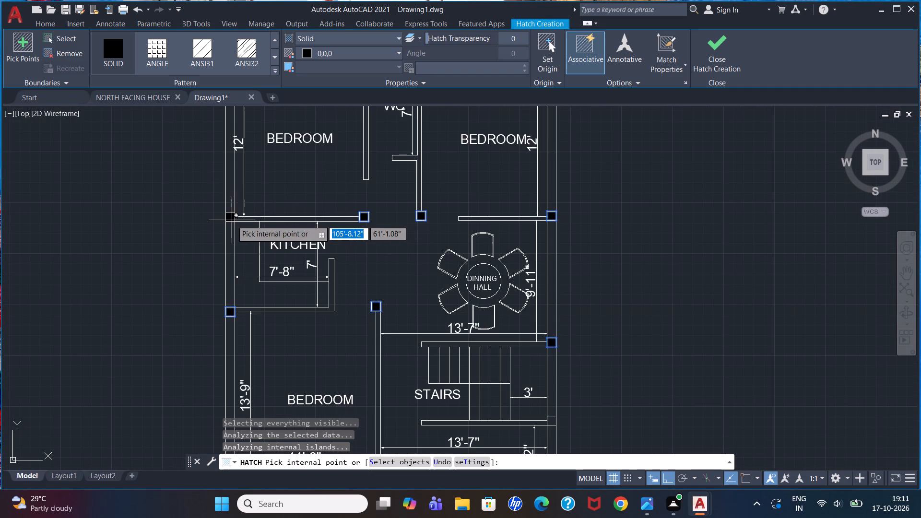
click(232, 220)
key(Escape)
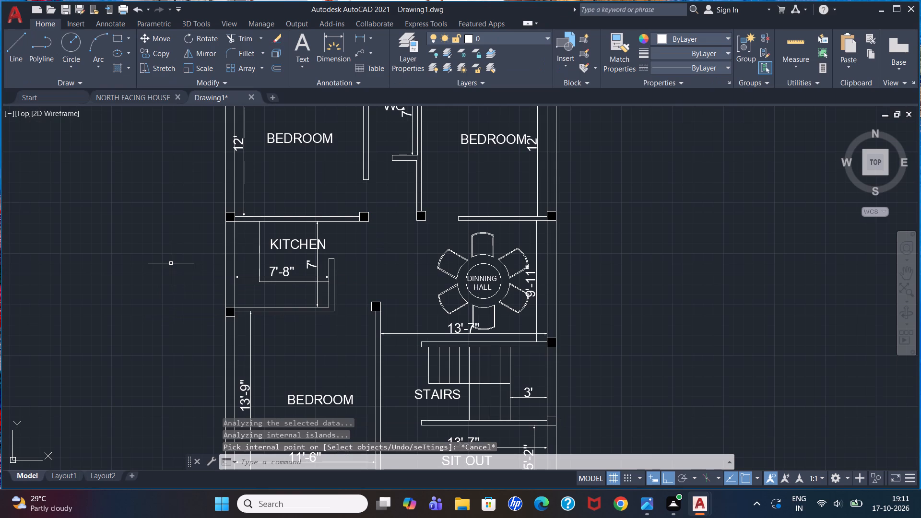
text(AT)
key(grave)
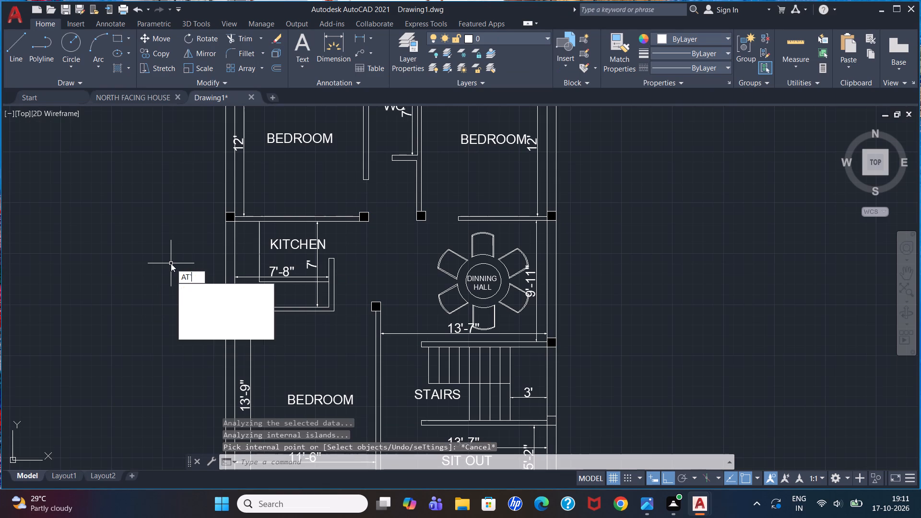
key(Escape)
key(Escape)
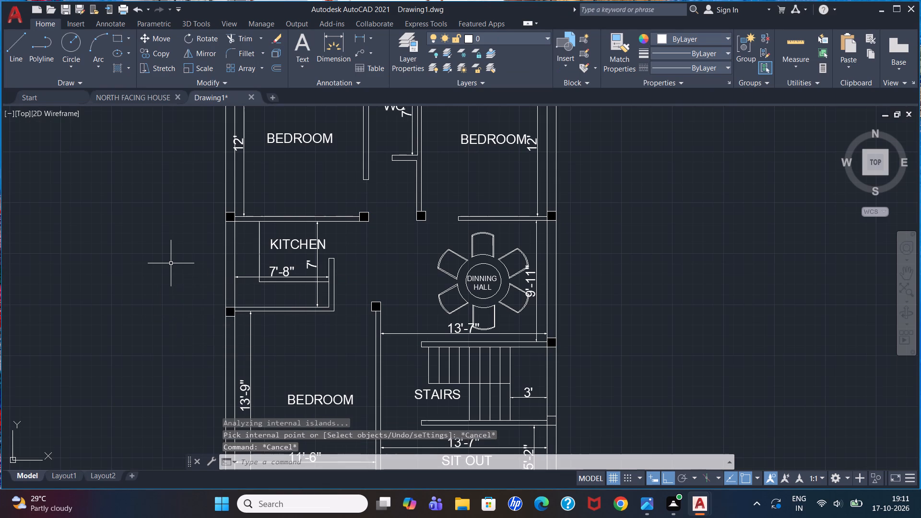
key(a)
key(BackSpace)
Hatch the upper-left bedroom's outer left wall with the SOLID pattern in green 19,155,72.
text(HAT)
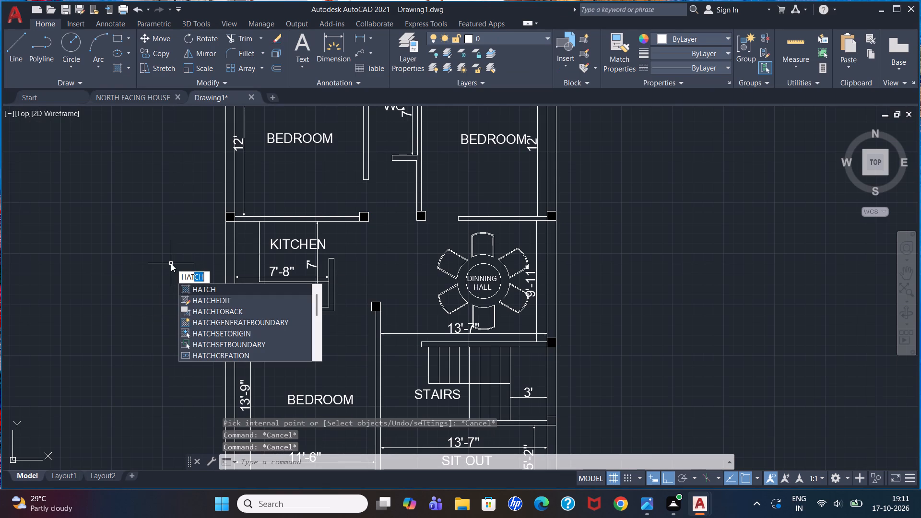
key(Return)
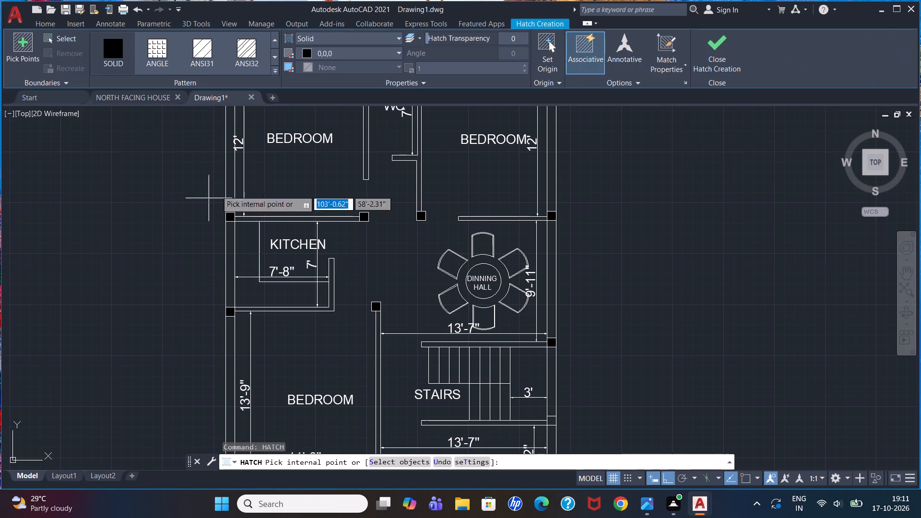
click(124, 57)
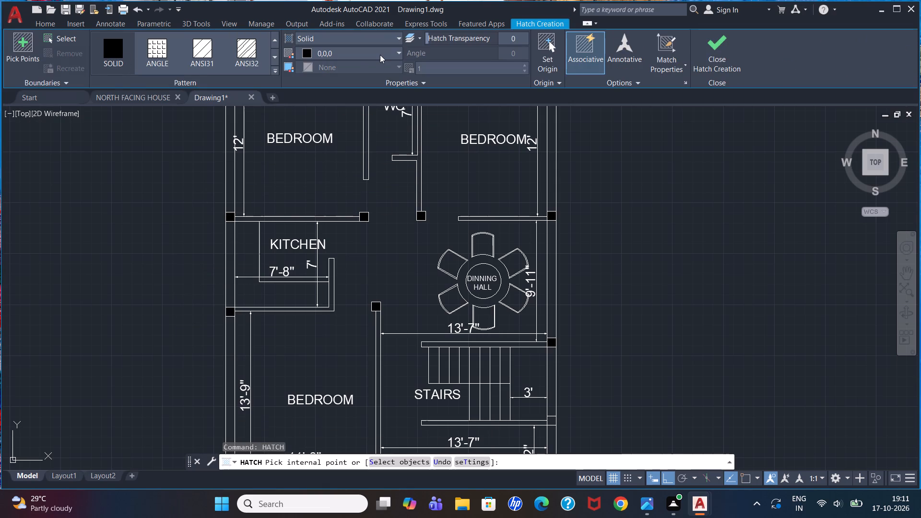
click(380, 55)
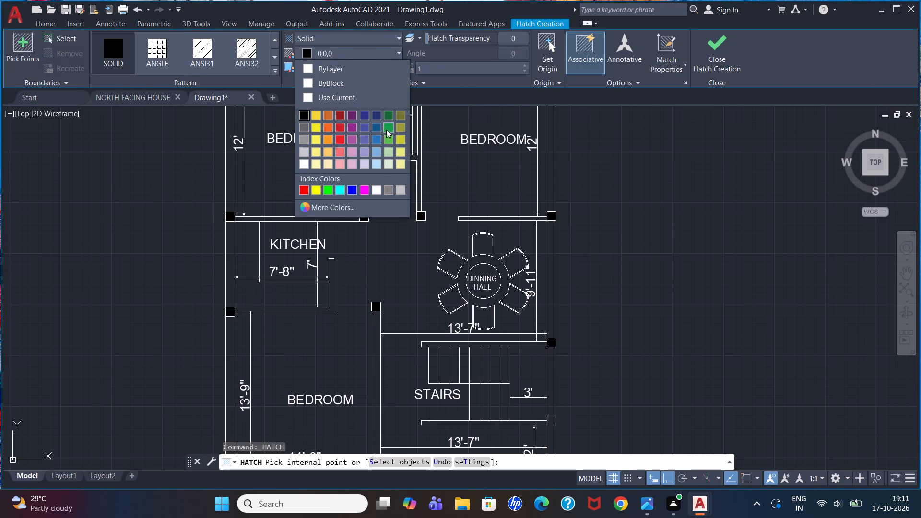
click(386, 129)
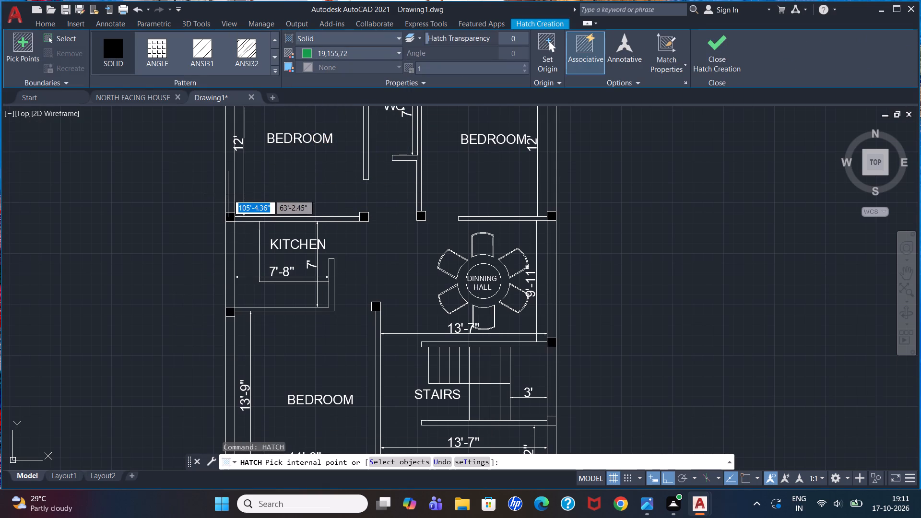
click(230, 192)
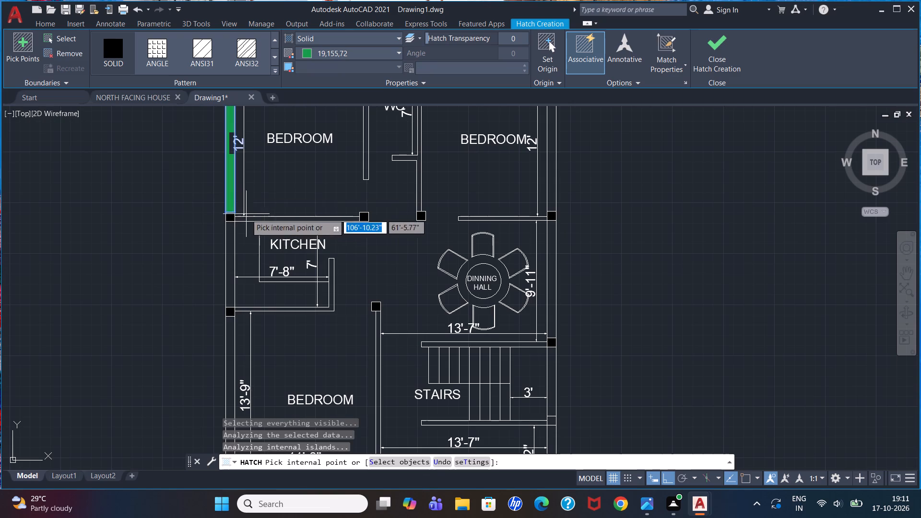
scroll(238, 156, up, 2)
scroll(238, 156, down, 1)
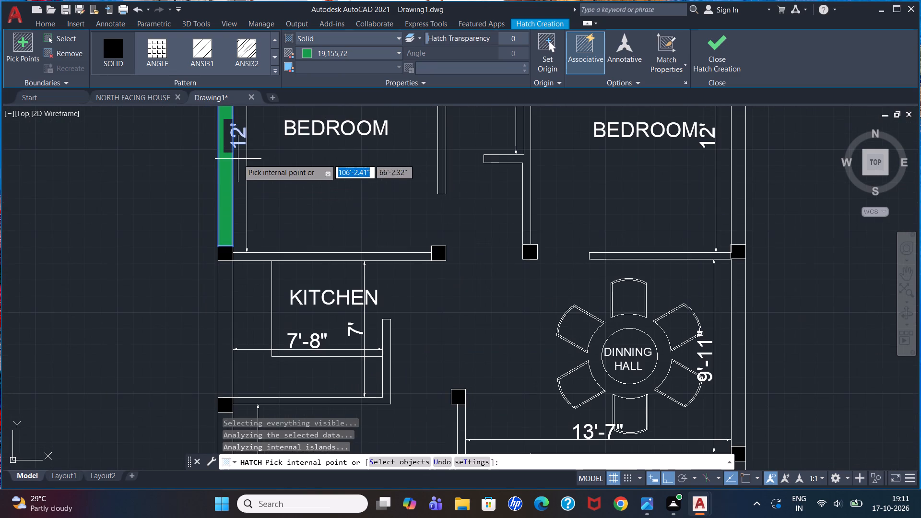
click(229, 134)
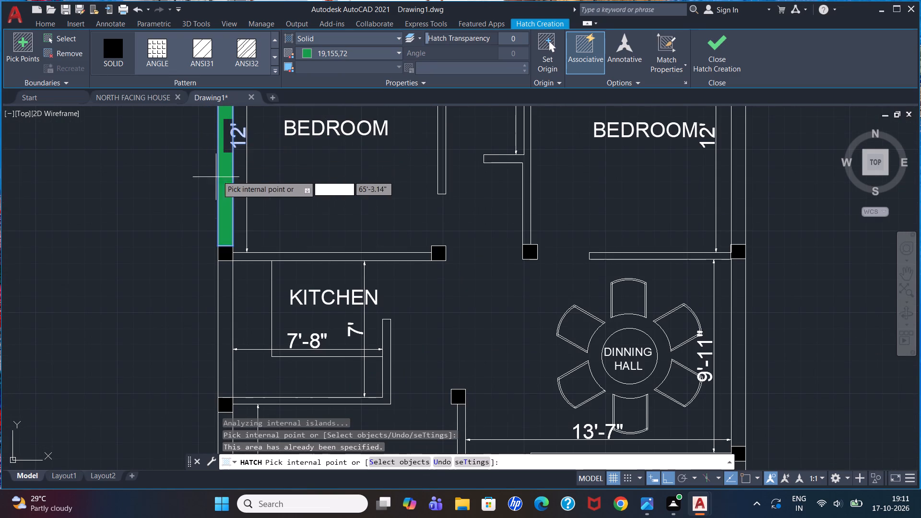
Fill the top wall segments above the WC and the upper-right bedroom with the green solid hatch, and finish hatching.
scroll(227, 171, down, 4)
scroll(253, 153, up, 4)
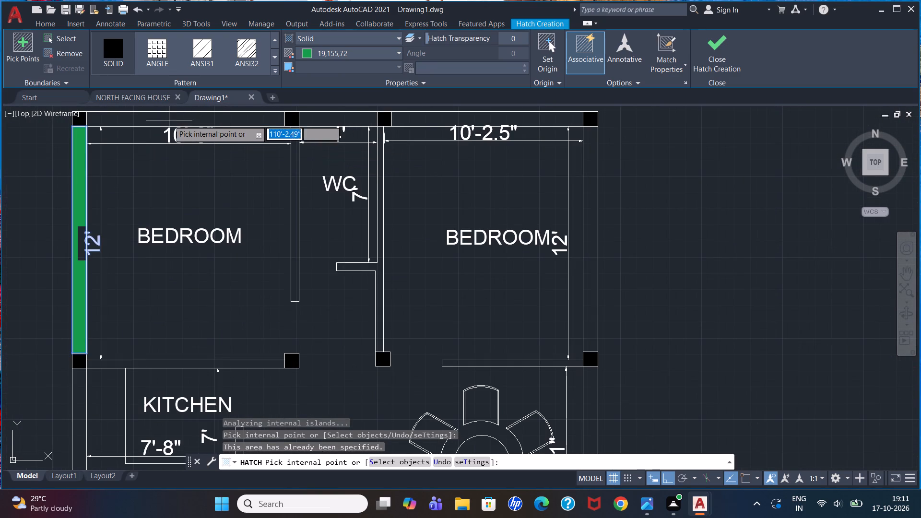
scroll(144, 269, down, 2)
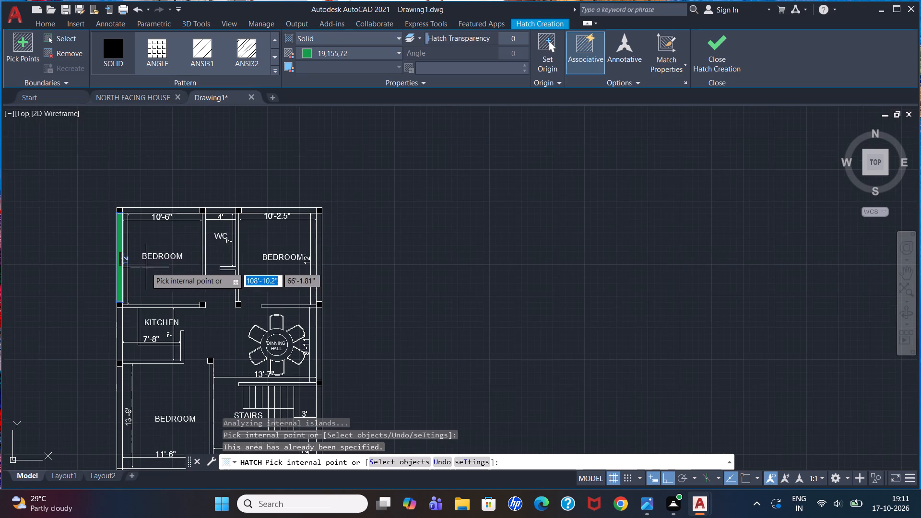
scroll(146, 200, up, 4)
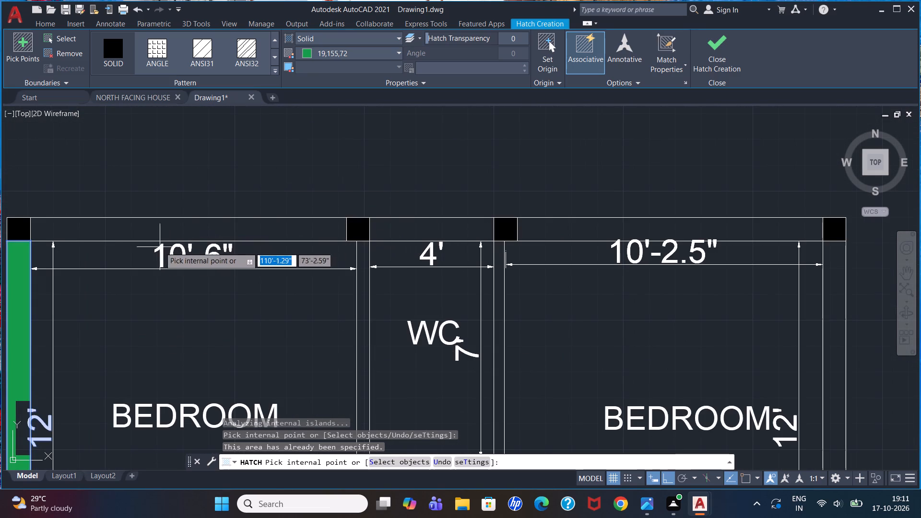
click(447, 230)
click(545, 231)
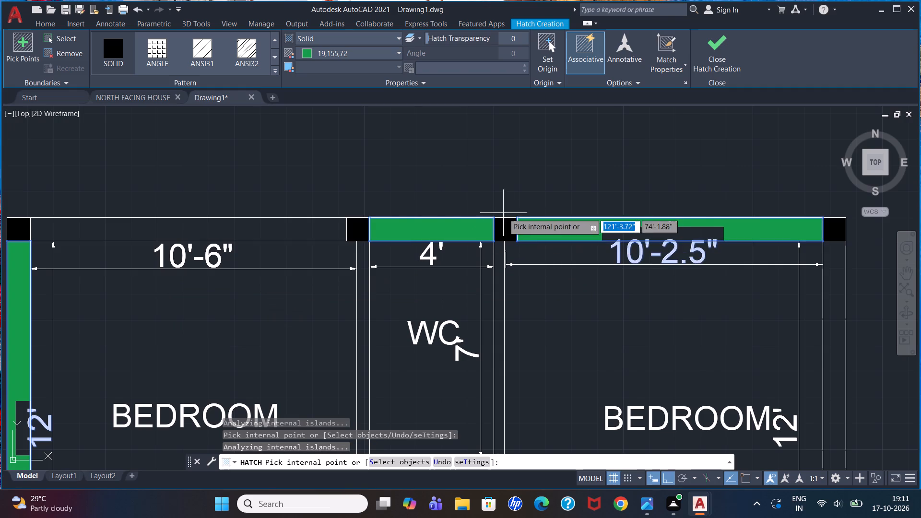
key(Escape)
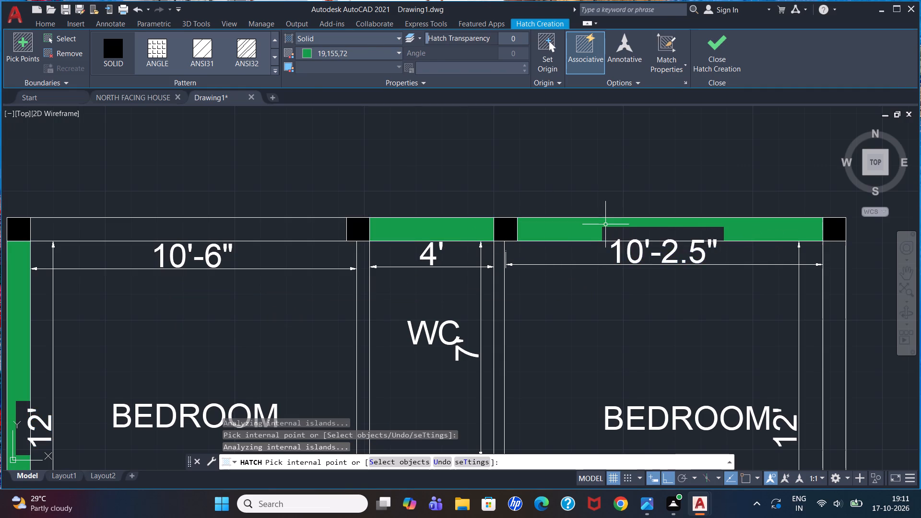
Move the 10'-2.5" and 10'-6" dimensions of the two upper bedrooms down into the rooms, clear of the top wall.
click(655, 266)
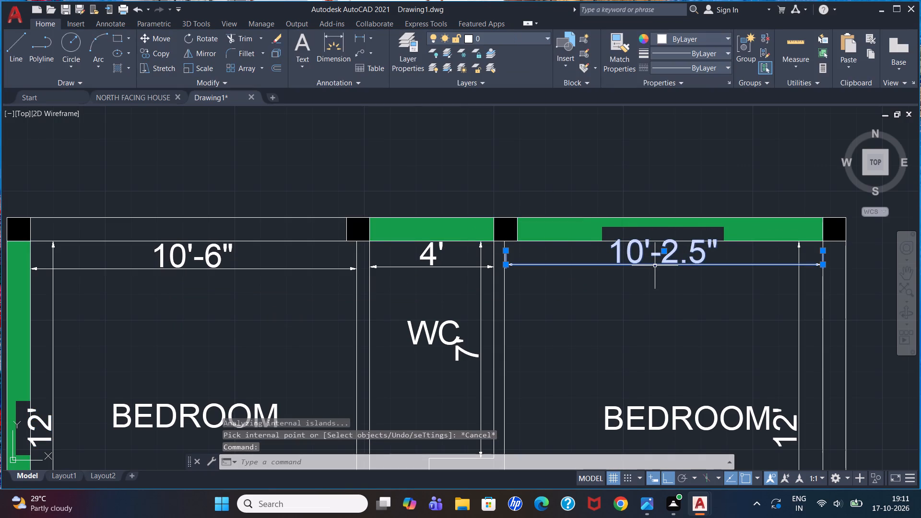
key(m)
key(Return)
click(655, 265)
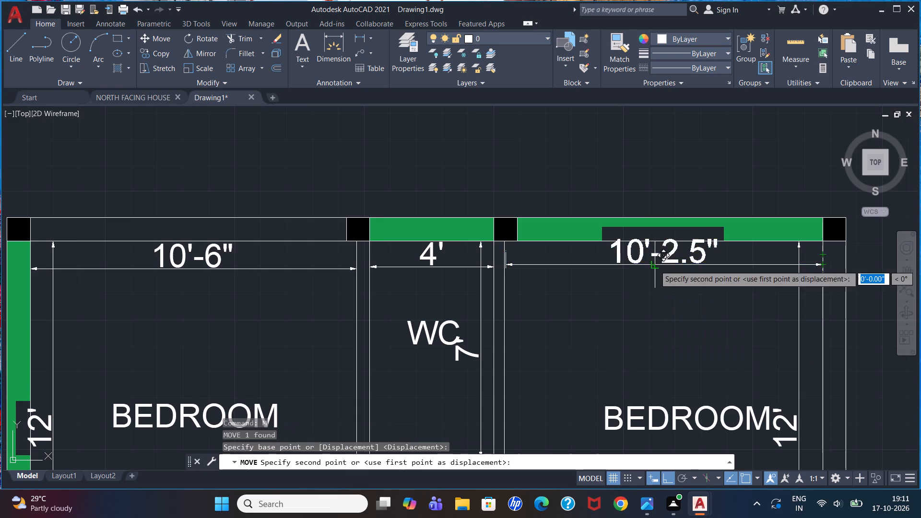
click(656, 296)
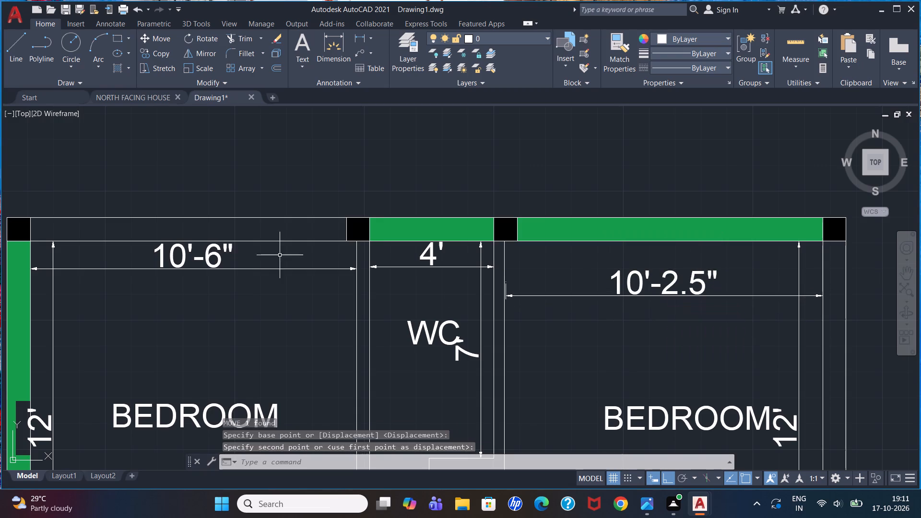
click(256, 269)
key(m)
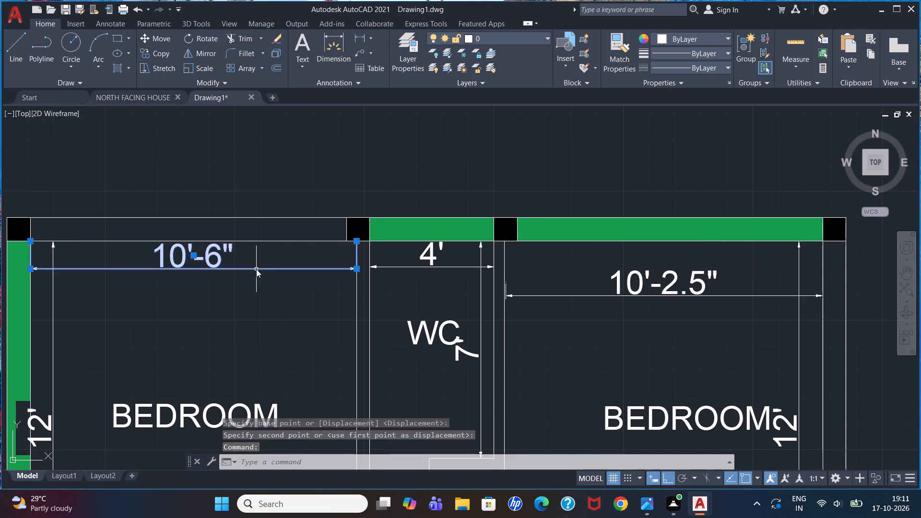
key(Return)
click(256, 269)
click(257, 298)
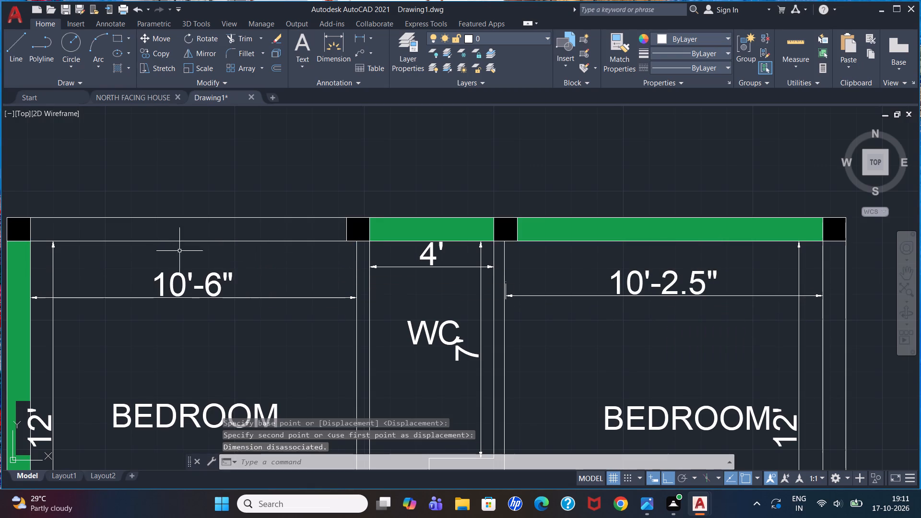
Move the upper-left bedroom's 12' dimension about 8" right, into the room and clear of the outer wall.
click(51, 294)
click(54, 298)
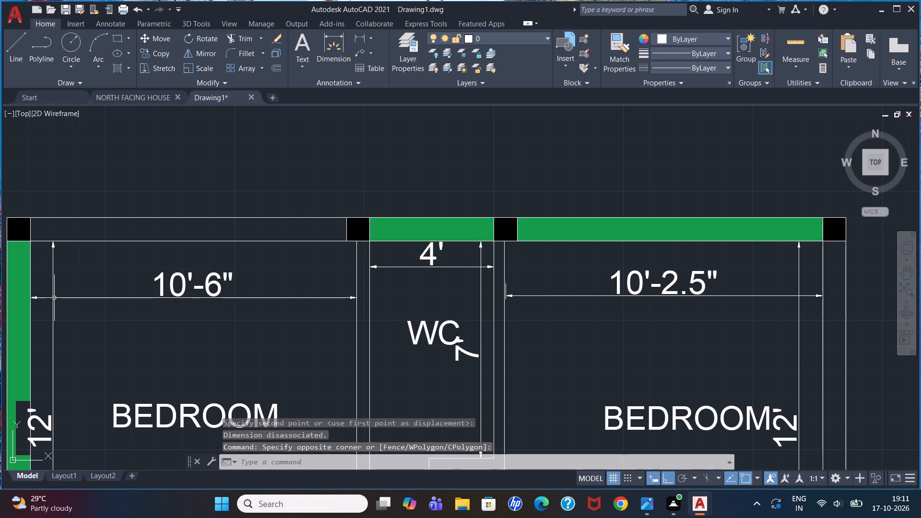
click(53, 294)
key(m)
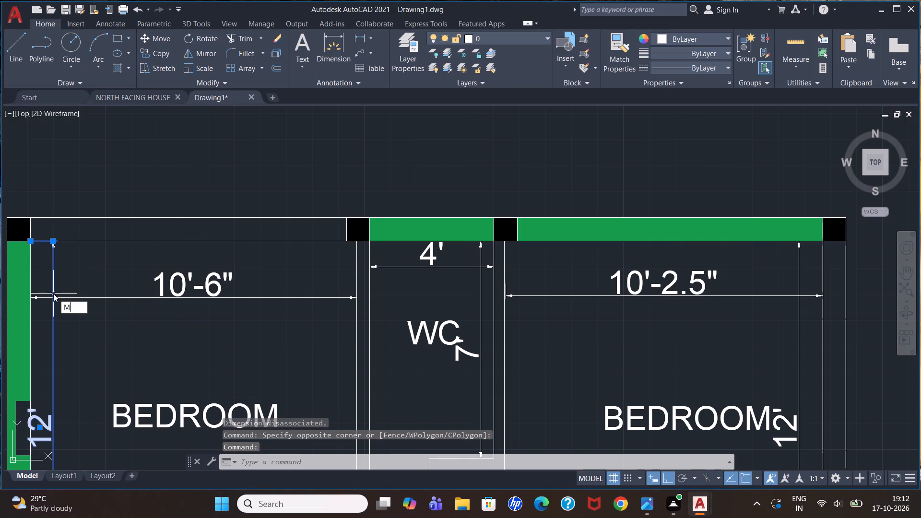
key(Return)
click(53, 294)
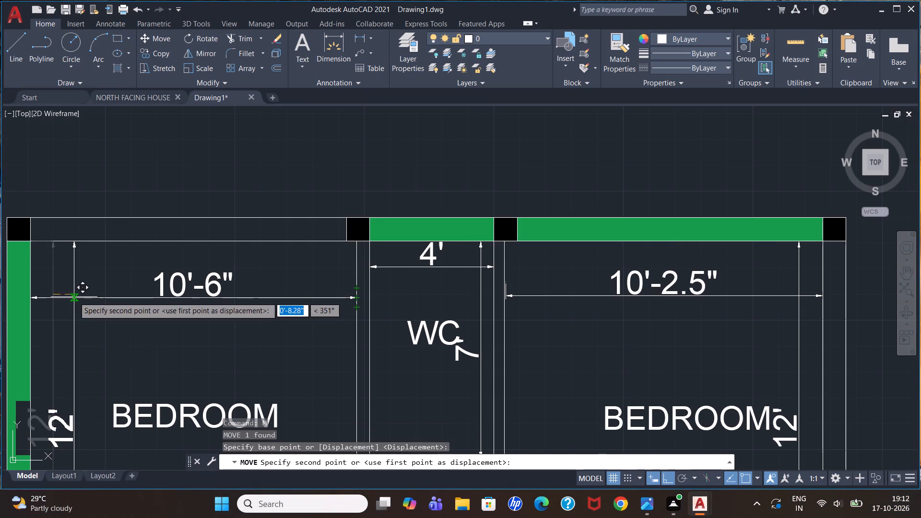
click(74, 296)
key(Escape)
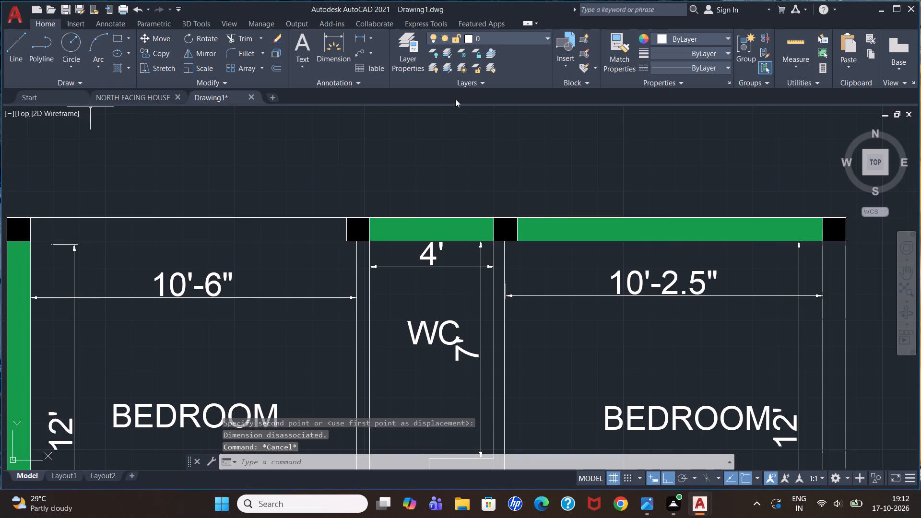
Fill the upper-left bedroom's top wall, the wall between it and the kitchen, and the kitchen's outer wall with solid green 19,155,72 hatch.
text(HA)
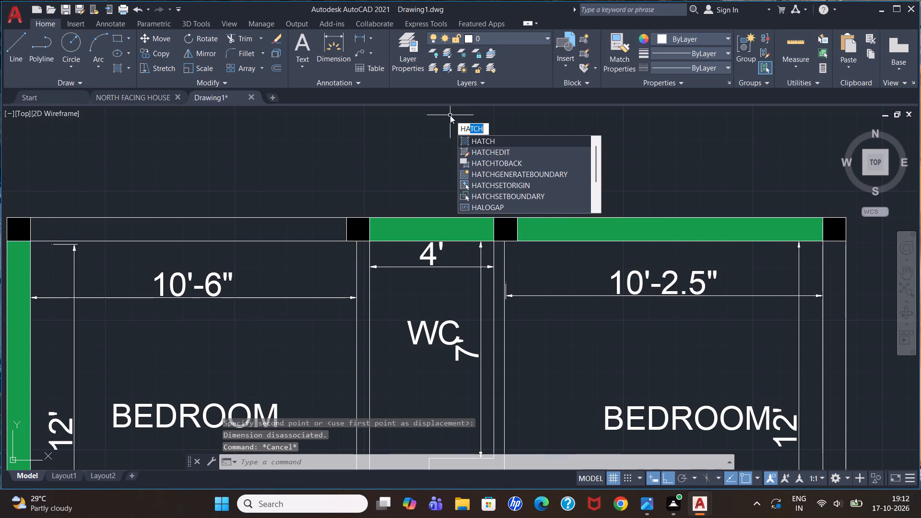
key(t)
key(Return)
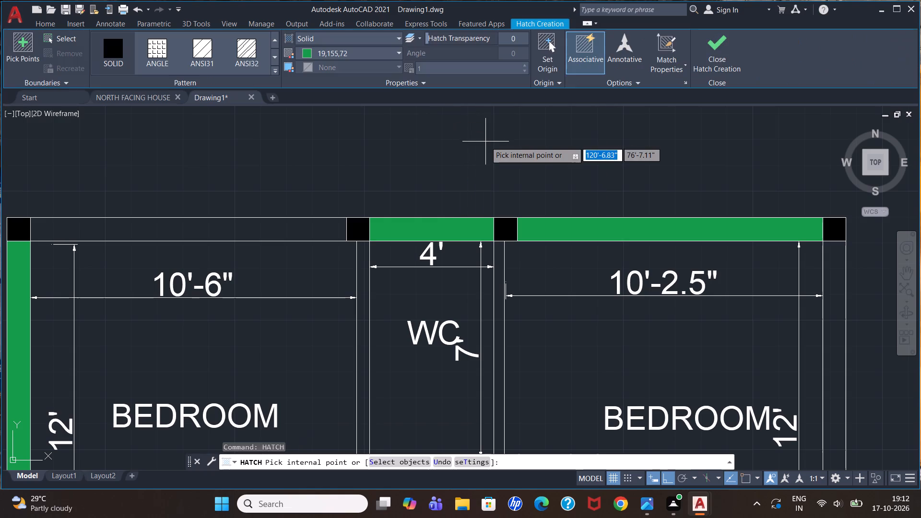
click(113, 52)
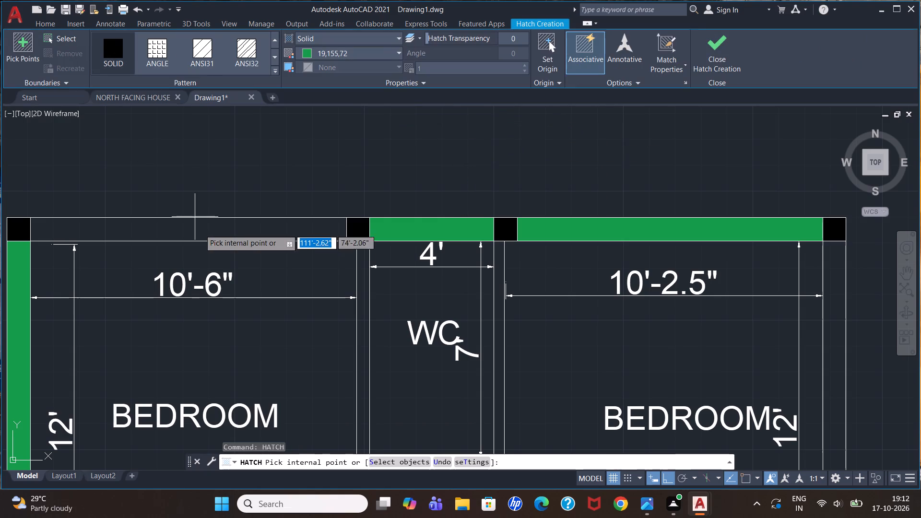
click(200, 230)
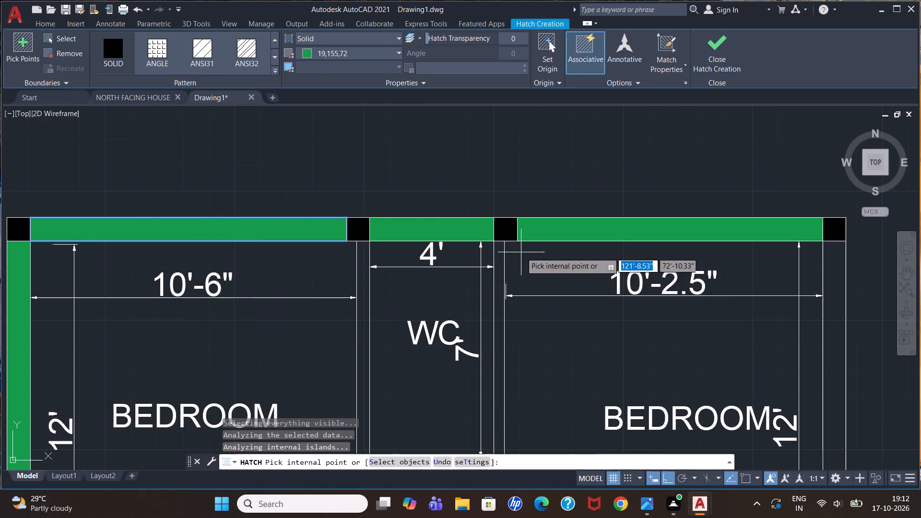
scroll(524, 250, down, 2)
scroll(369, 371, up, 2)
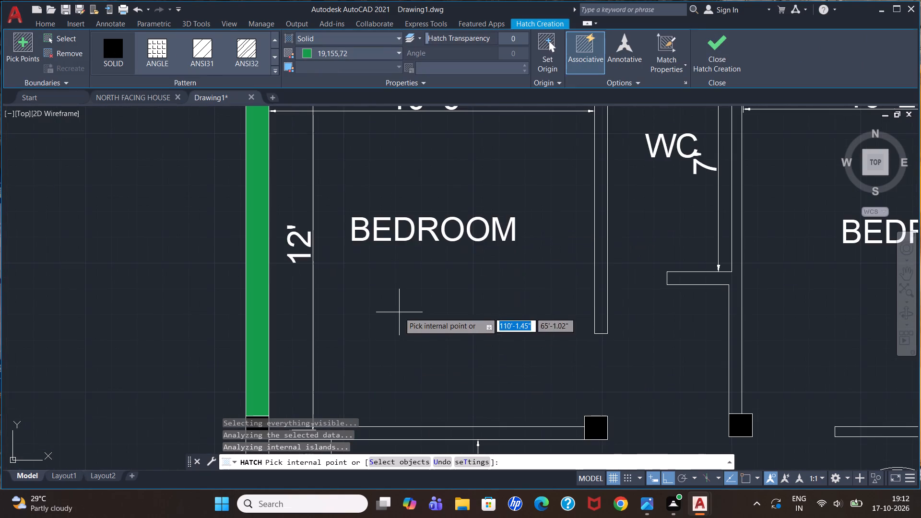
scroll(399, 312, down, 2)
scroll(408, 355, up, 3)
click(399, 370)
scroll(365, 300, down, 3)
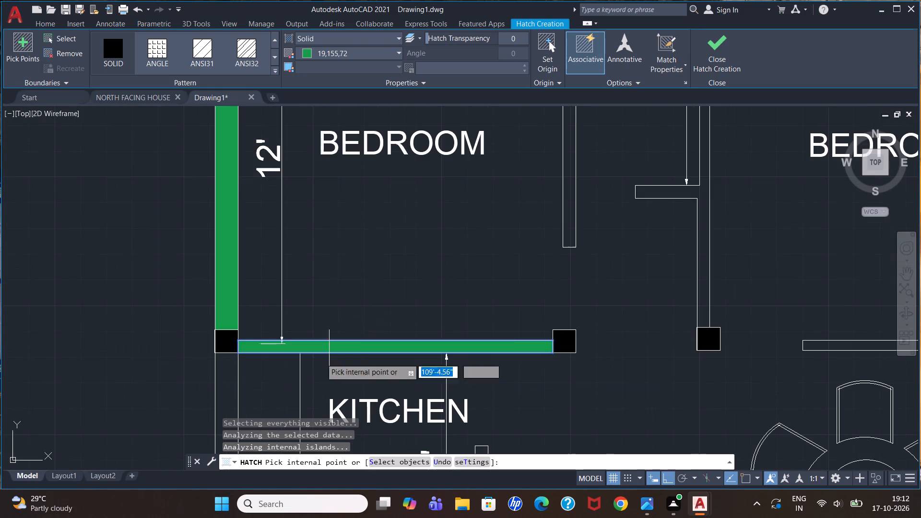
click(231, 378)
scroll(382, 247, down, 3)
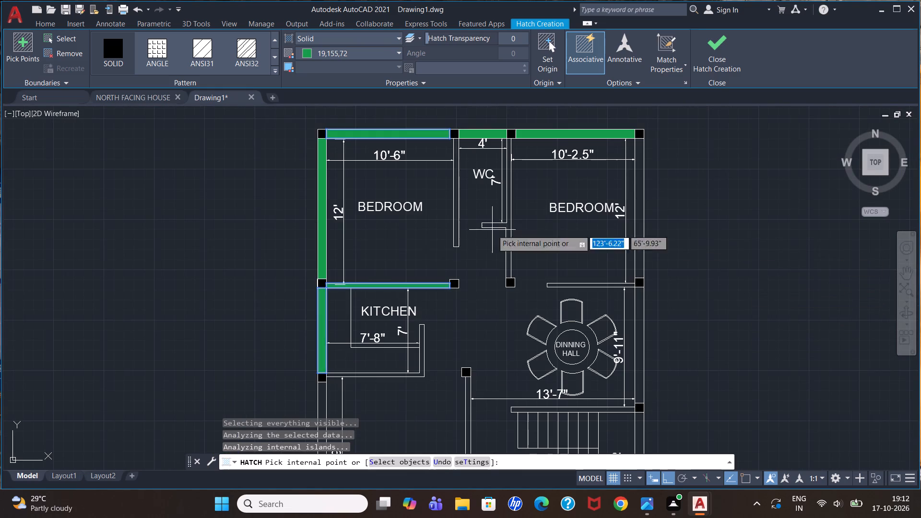
Fill both WC side walls, the wall between upper-right bedroom and dining hall, and that bedroom's outer right wall with the green solid hatch.
scroll(453, 194, up, 2)
click(455, 189)
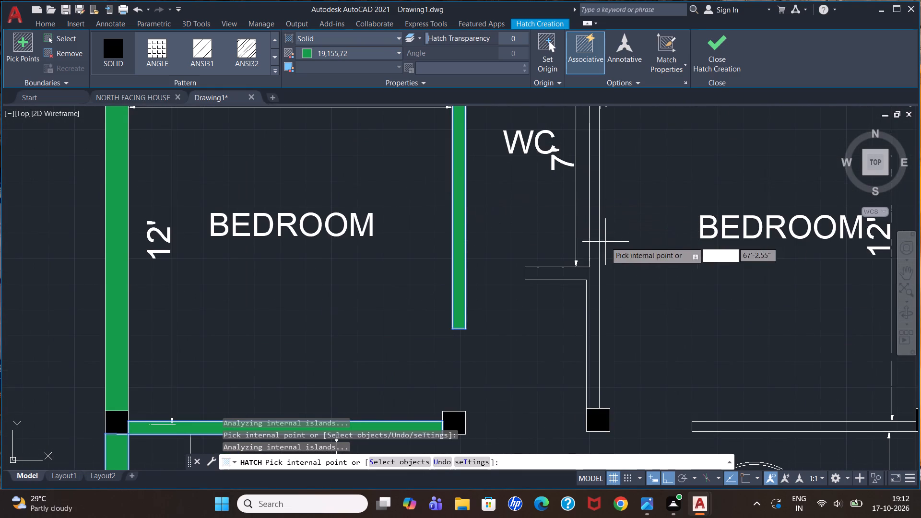
click(597, 238)
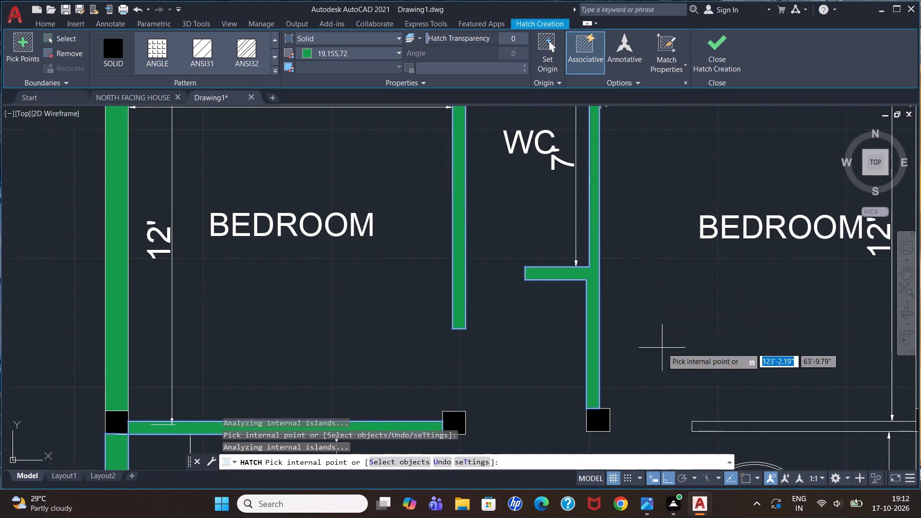
click(699, 427)
scroll(636, 265, down, 4)
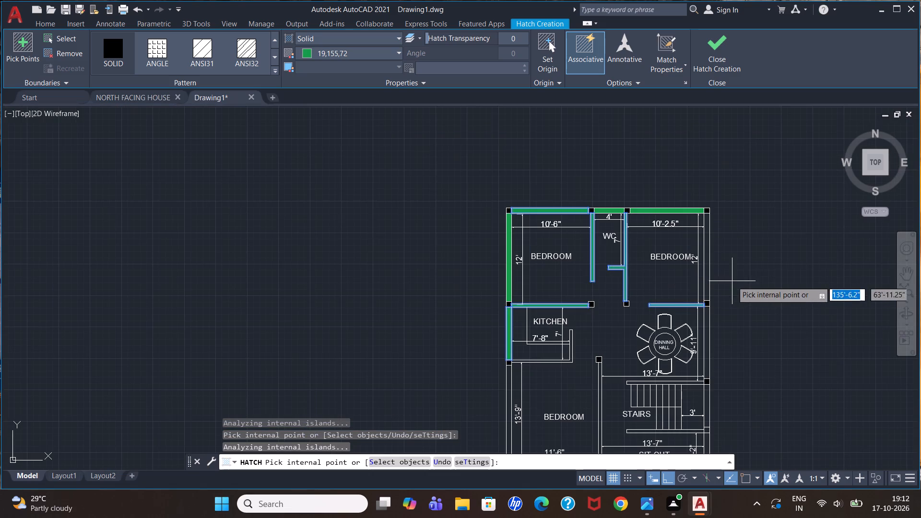
scroll(715, 262, up, 4)
click(677, 231)
scroll(645, 214, down, 5)
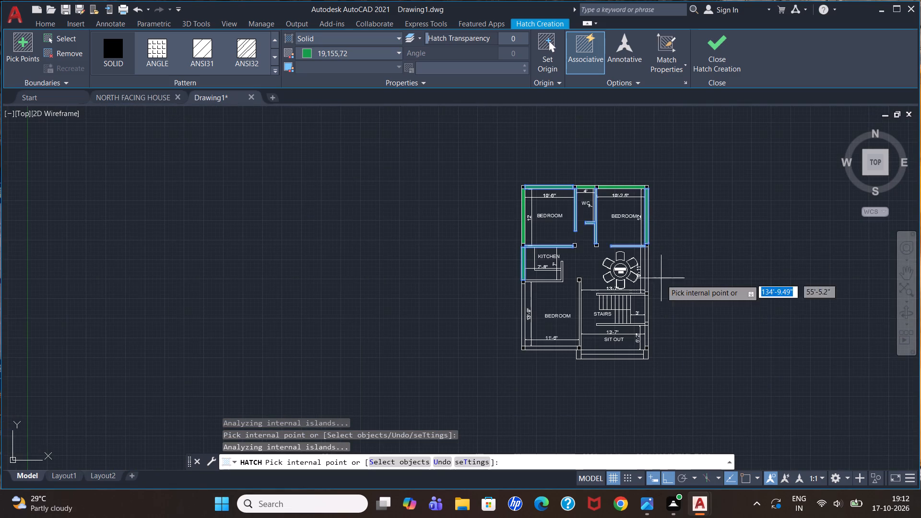
Fill the outer right wall beside the dining hall, stairs and sit out, plus both horizontal stair walls, with the green solid hatch.
scroll(653, 306, up, 4)
click(601, 296)
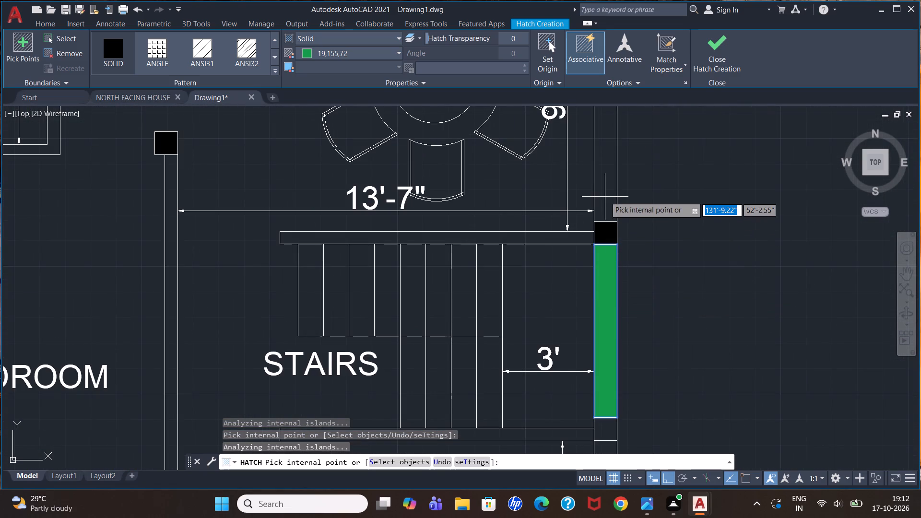
click(606, 188)
click(446, 235)
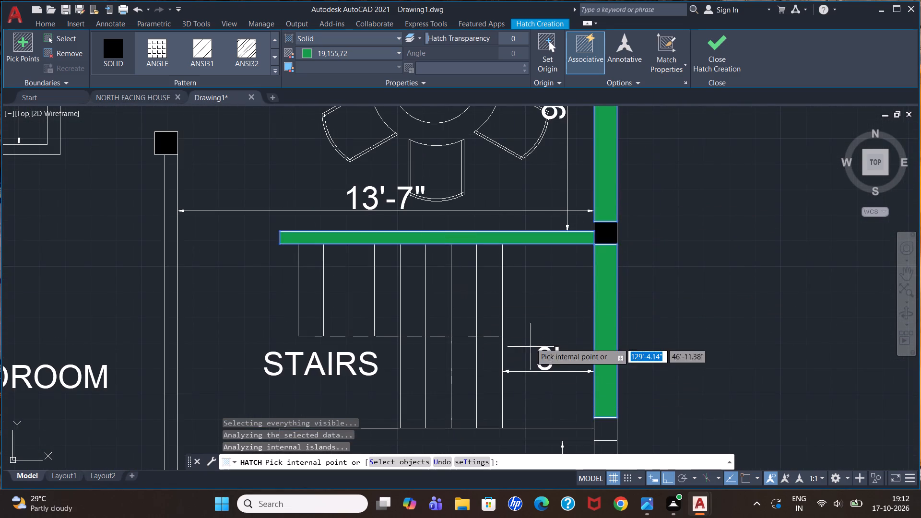
scroll(531, 315, down, 3)
scroll(517, 347, up, 3)
click(512, 336)
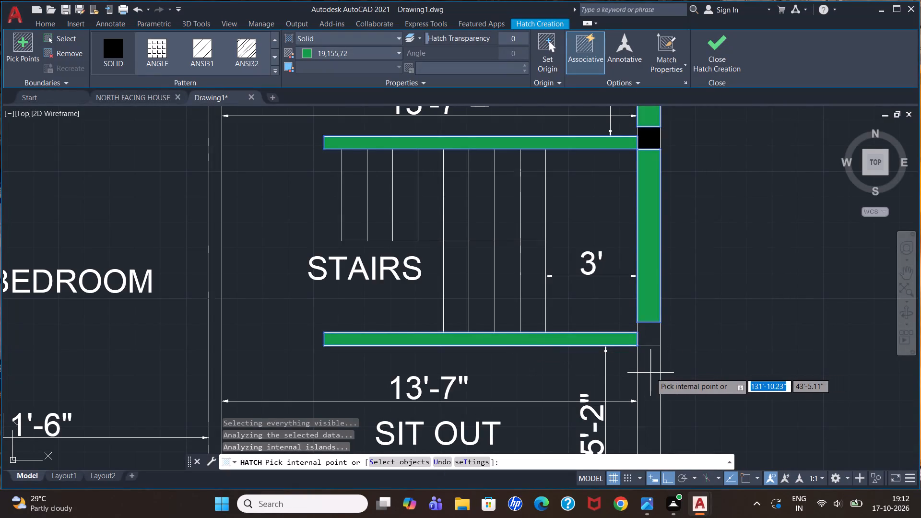
click(650, 373)
Fill the lower bedroom's bottom wall, its wall shared with the stairs and sit out, and its outer left wall with green solid hatch.
scroll(568, 247, down, 4)
scroll(540, 297, up, 3)
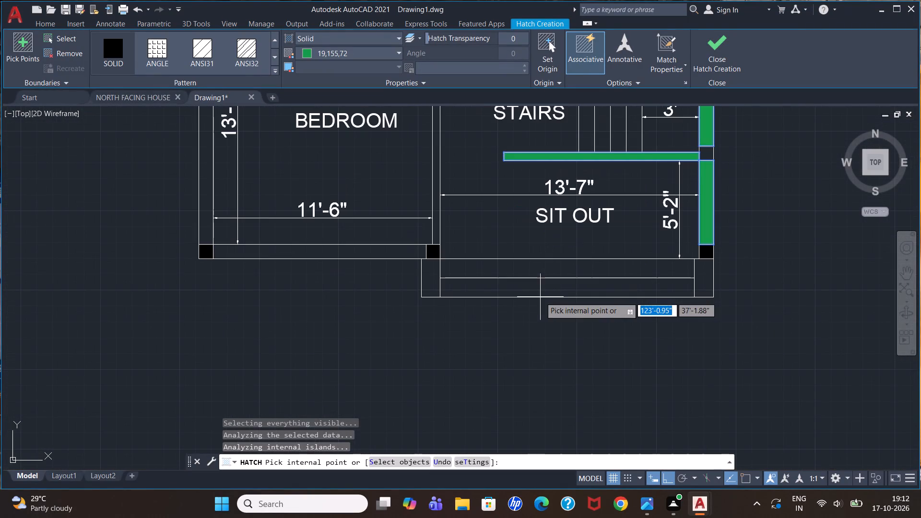
click(374, 251)
click(438, 186)
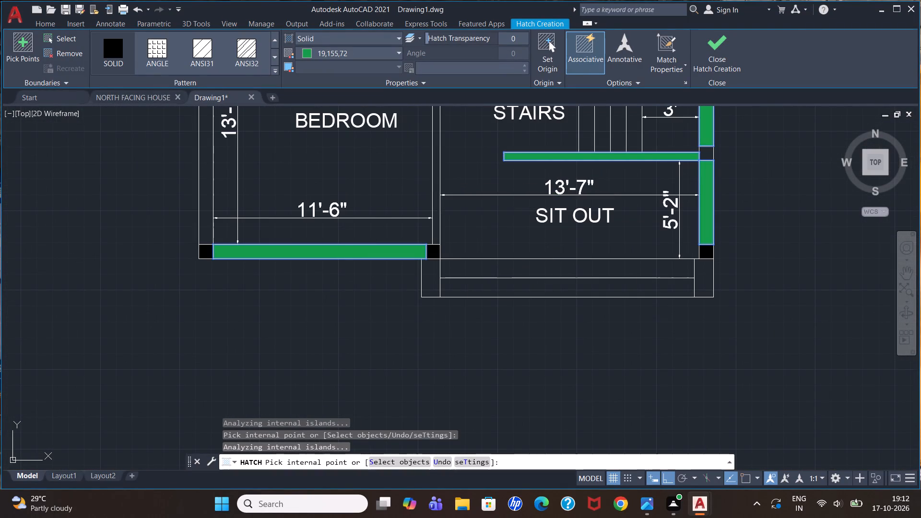
click(212, 201)
Fill the L-shaped wall between the kitchen and lower bedroom with green solid hatch, undoing the stray counter fill, and finish hatching.
scroll(262, 192, down, 4)
scroll(285, 141, up, 3)
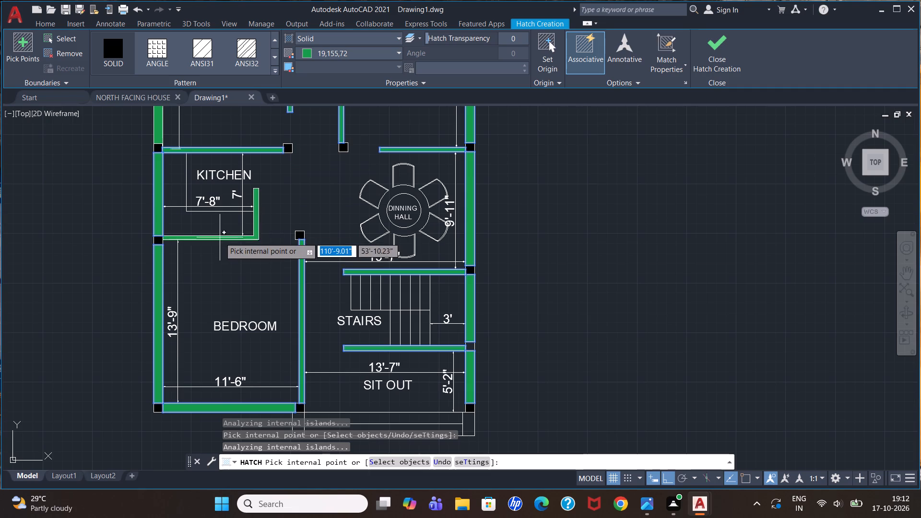
click(220, 235)
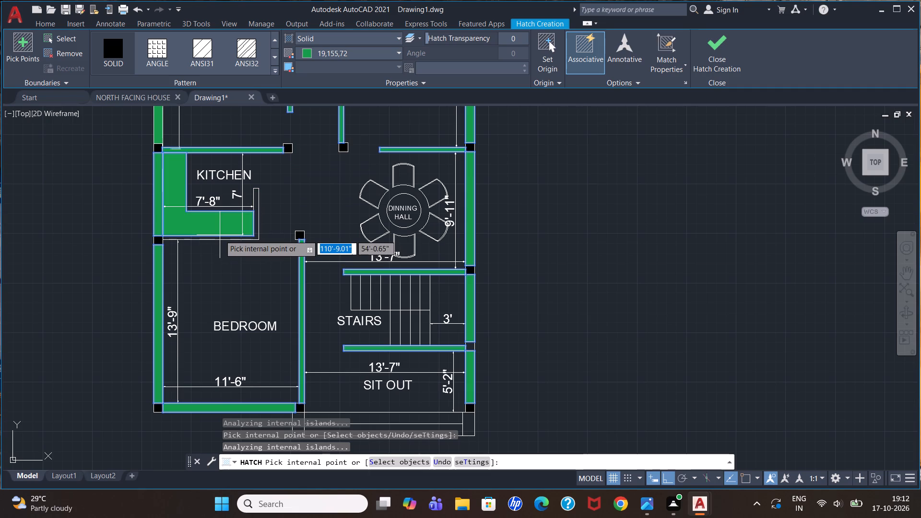
key(ctrl+z)
scroll(221, 235, up, 1)
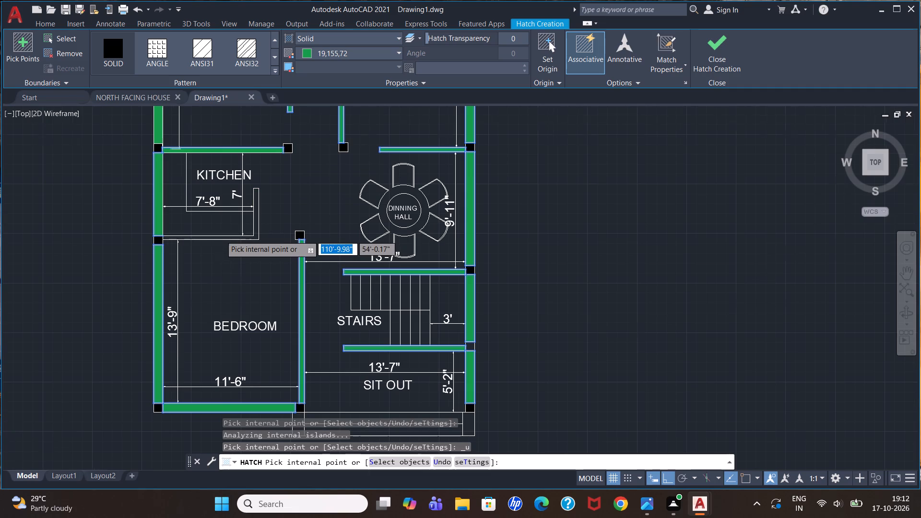
scroll(221, 235, up, 2)
click(225, 247)
scroll(308, 254, down, 4)
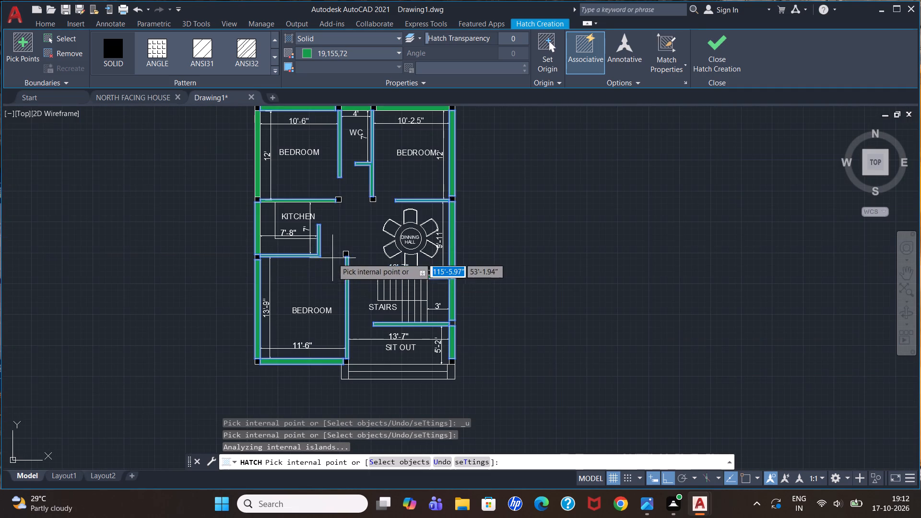
key(Escape)
key(Escape)
key(Escape)
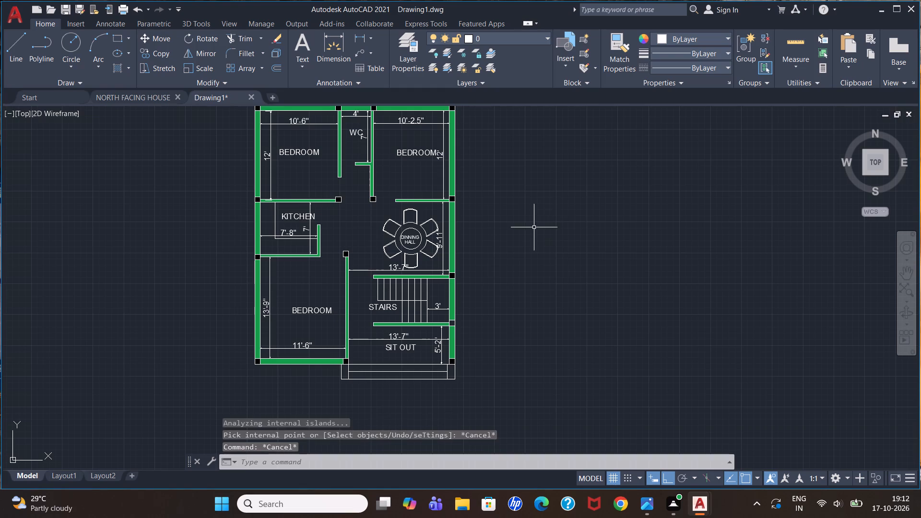
key(Escape)
key(Escape)
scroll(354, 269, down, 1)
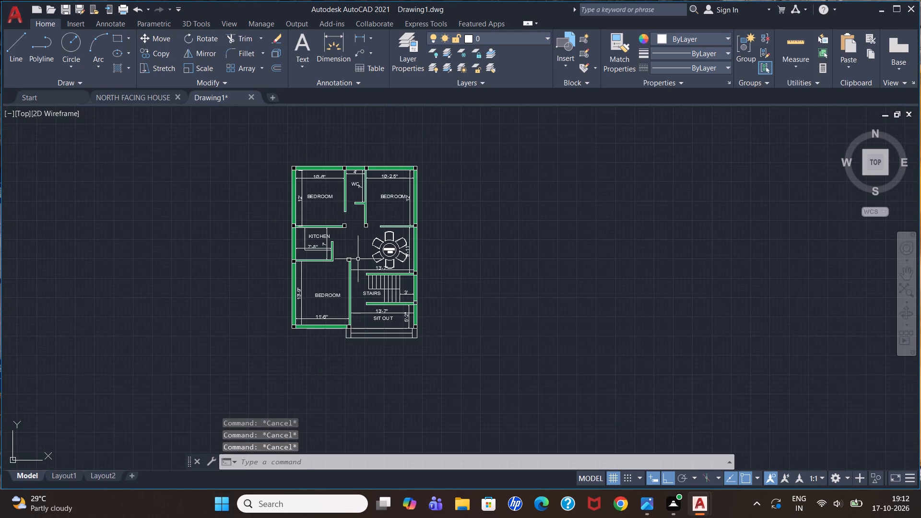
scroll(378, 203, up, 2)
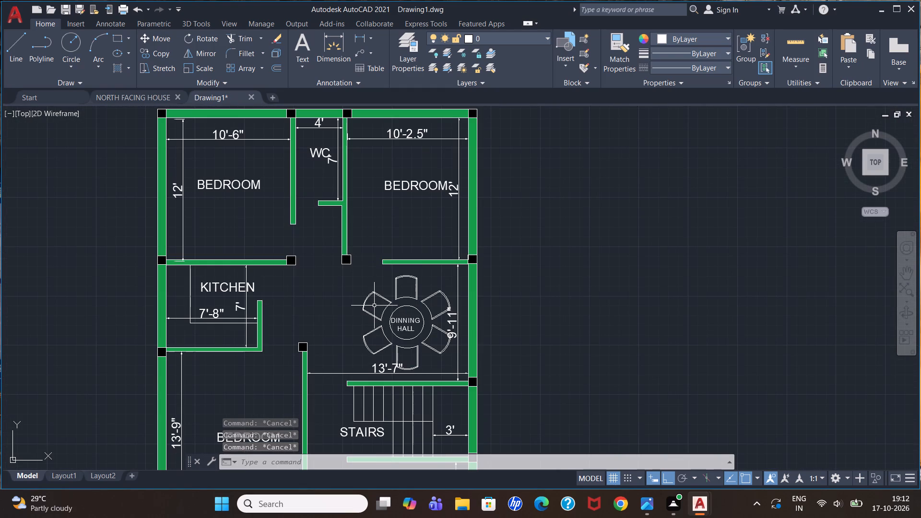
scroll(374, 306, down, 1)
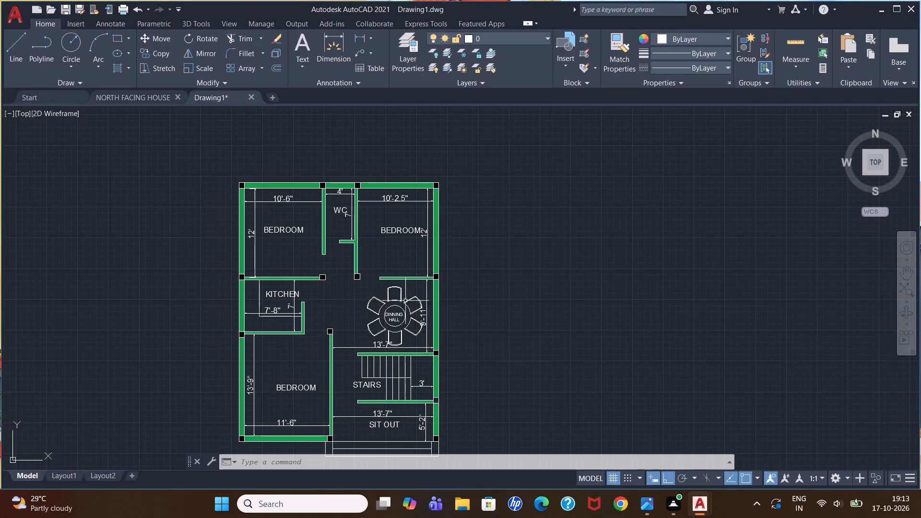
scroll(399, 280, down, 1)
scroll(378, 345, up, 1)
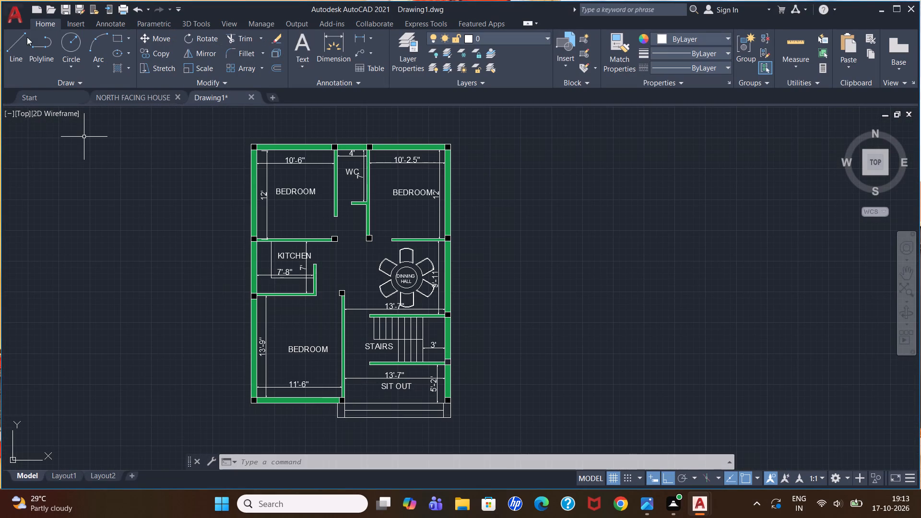
Save the drawing as TRIPLE BEDROOM 3 in the CANTERCAD FILES OCTOBER folder on the Desktop.
click(22, 20)
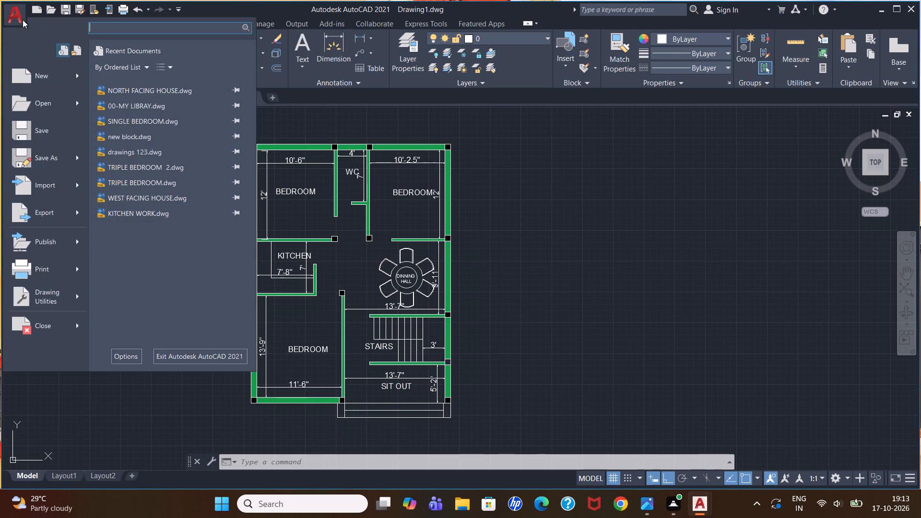
click(59, 162)
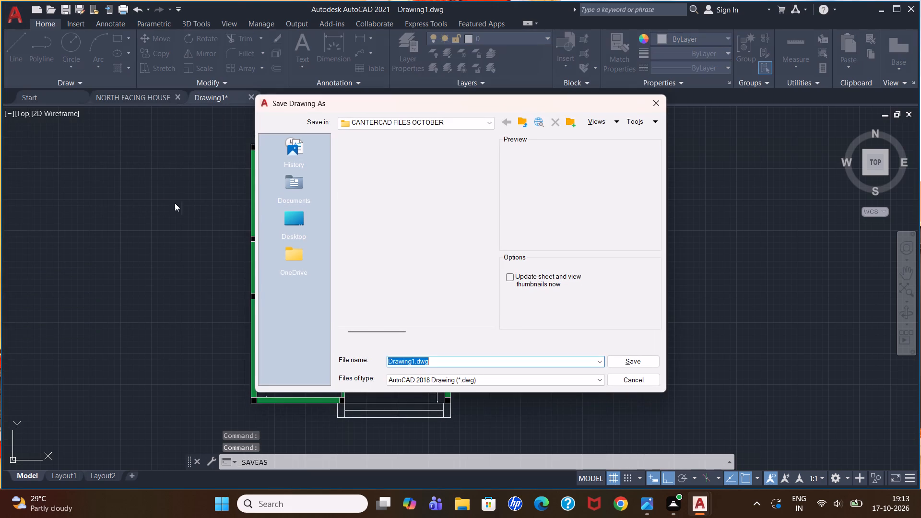
click(298, 227)
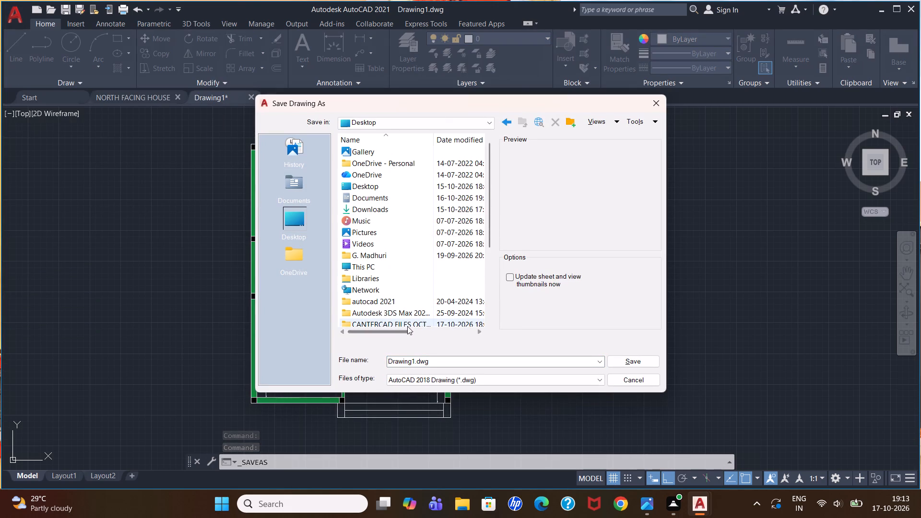
double_click(407, 326)
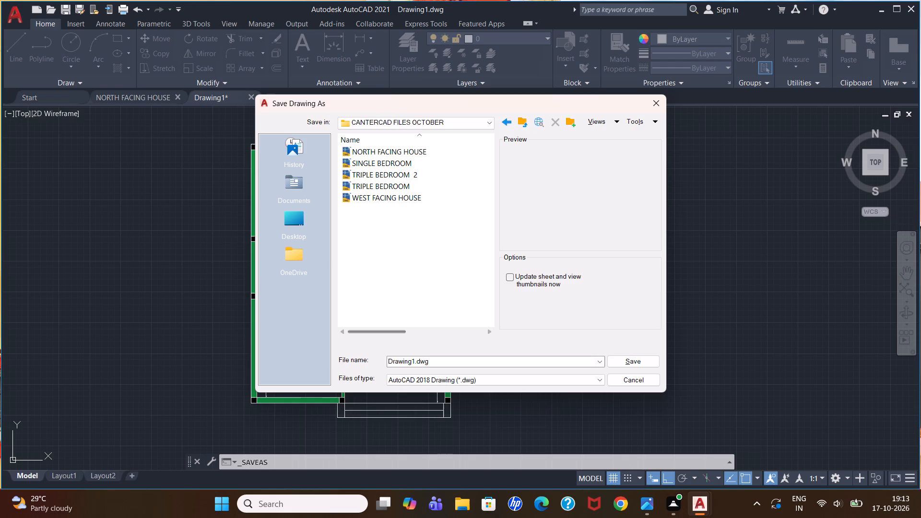
click(475, 358)
key(BackSpace)
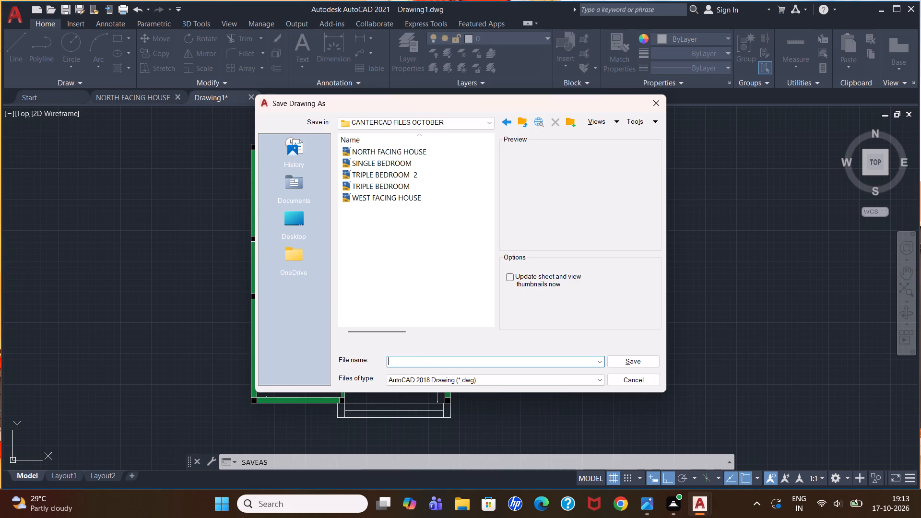
text(TRIPLE BED)
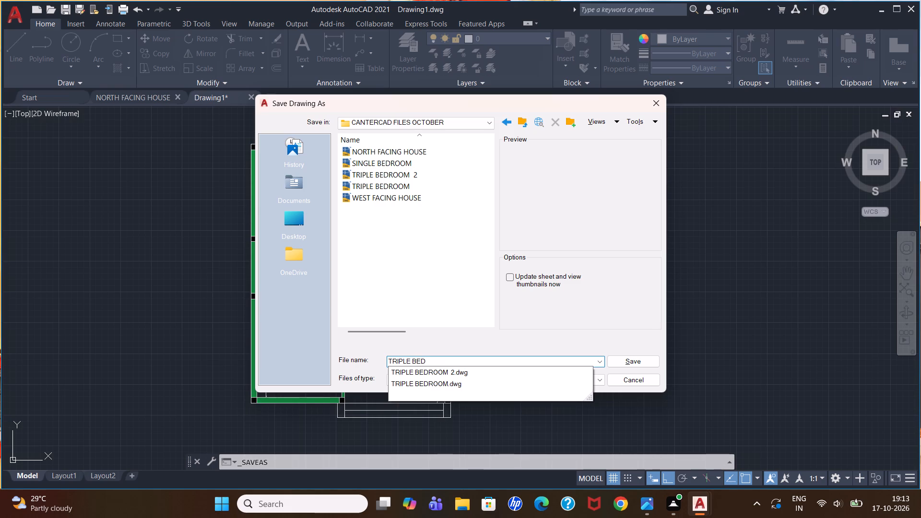
text(ROOM 3)
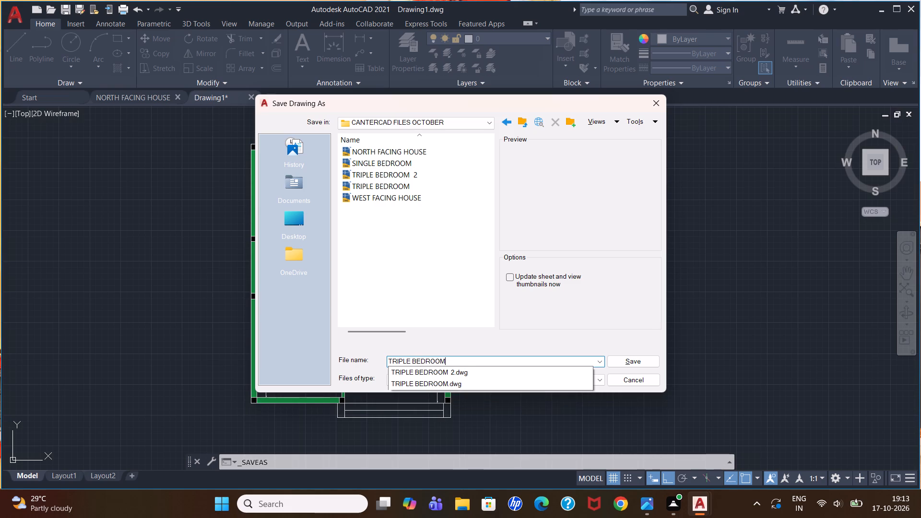
click(628, 359)
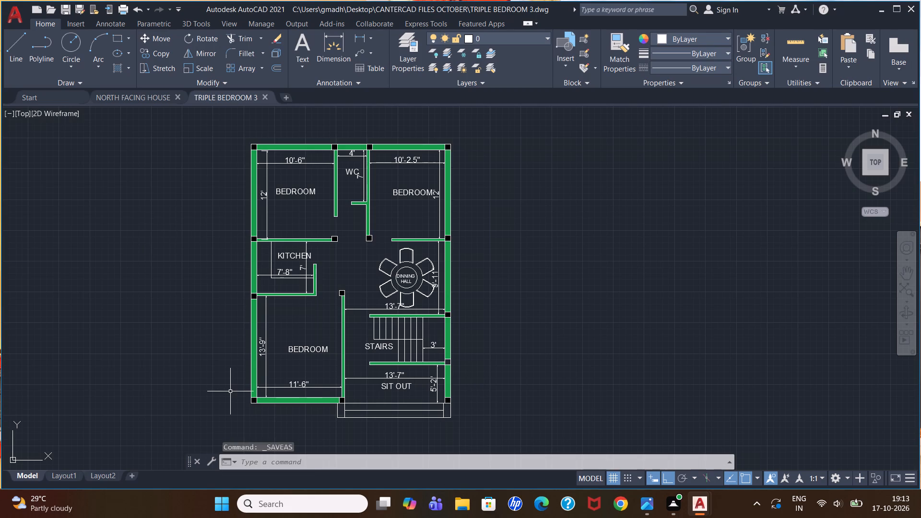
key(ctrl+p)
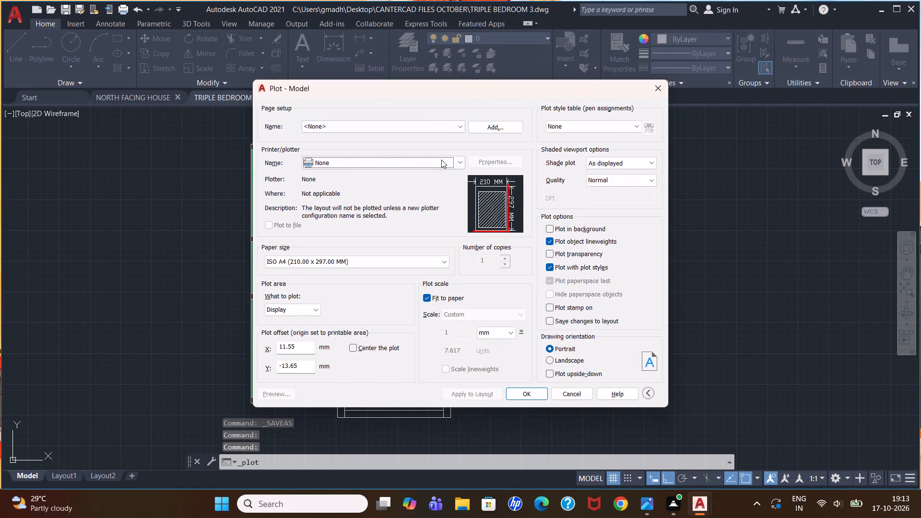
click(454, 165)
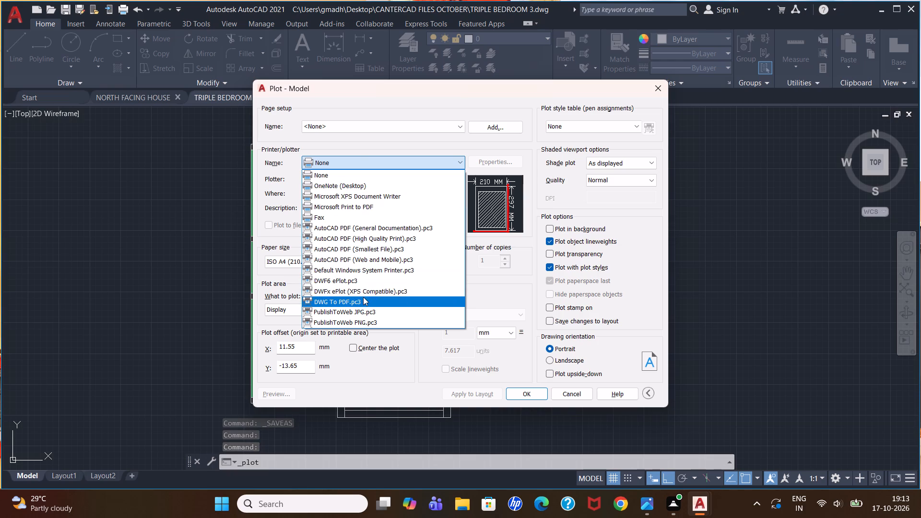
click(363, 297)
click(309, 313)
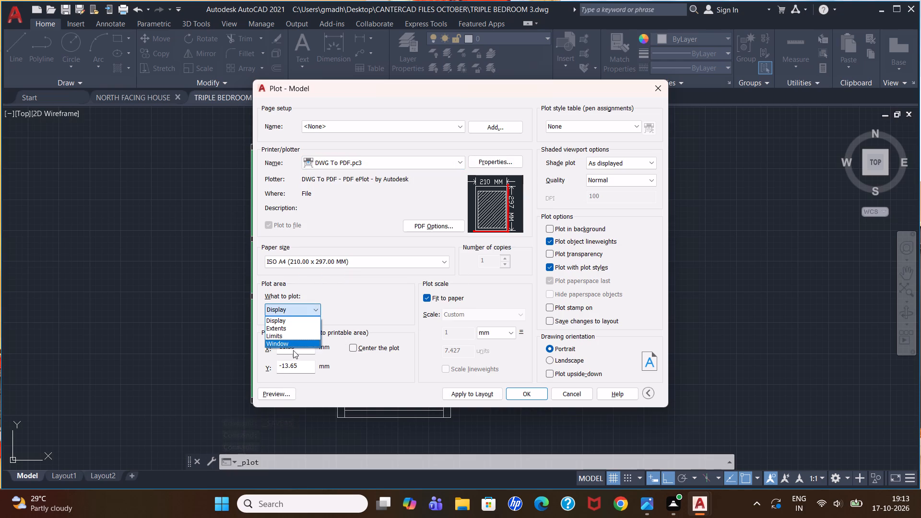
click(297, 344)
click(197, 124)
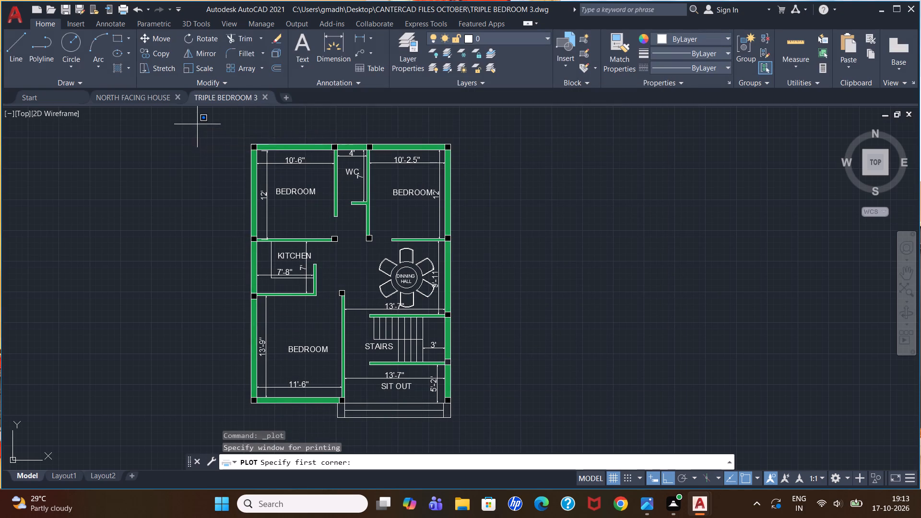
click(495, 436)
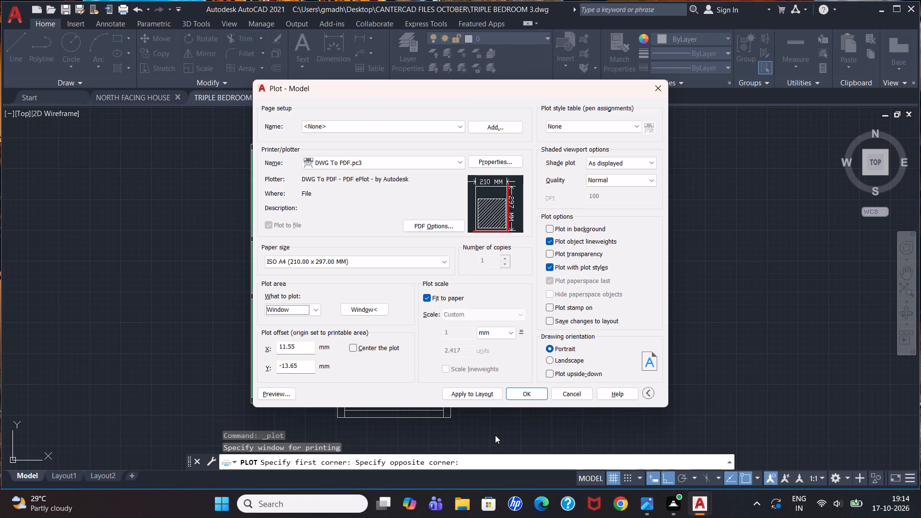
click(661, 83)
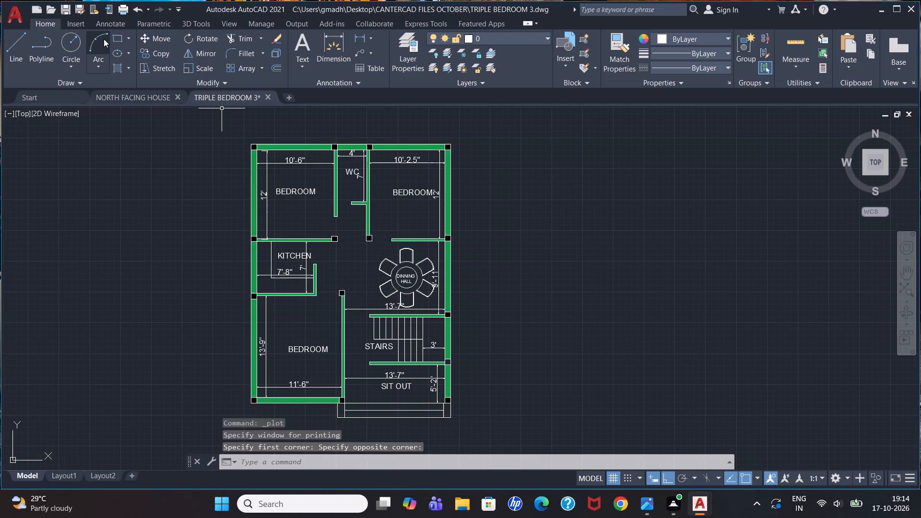
Add a linear dimension above the top wall for the house's overall width between its two upper outer corners.
click(364, 36)
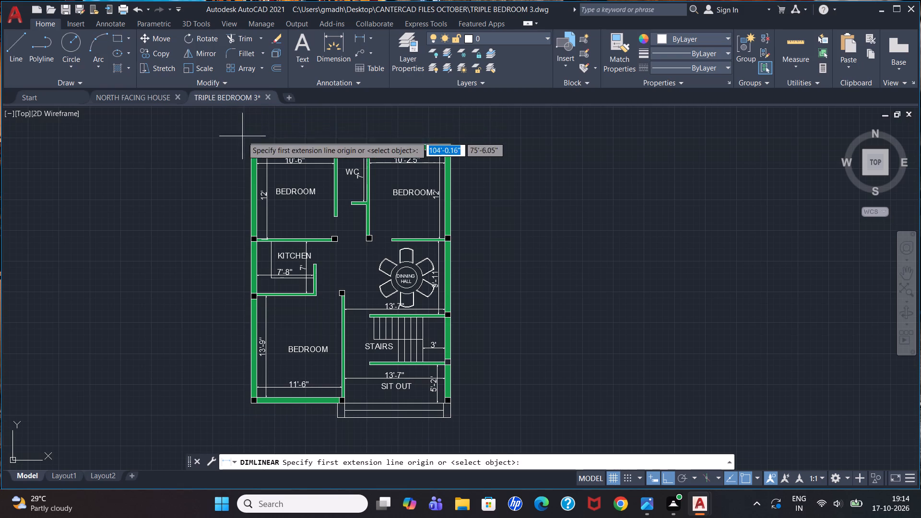
scroll(248, 144, up, 2)
click(258, 140)
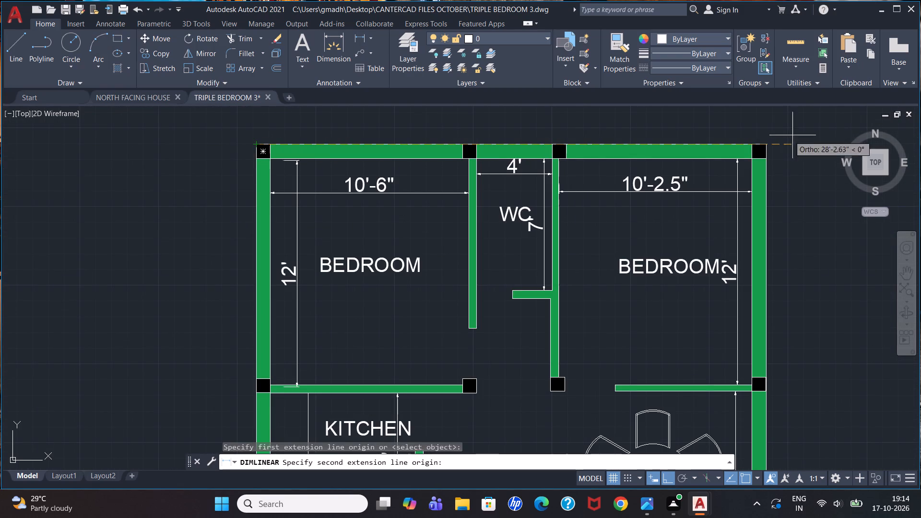
click(769, 144)
click(759, 123)
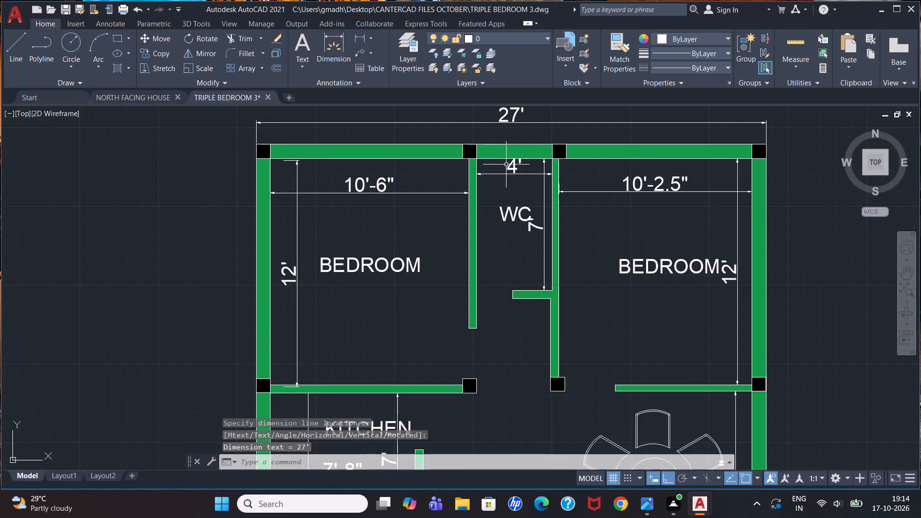
Add a vertical linear dimension outside the right outer wall for the house's overall length, from the upper corner to the sit out's lower corner.
scroll(522, 165, down, 1)
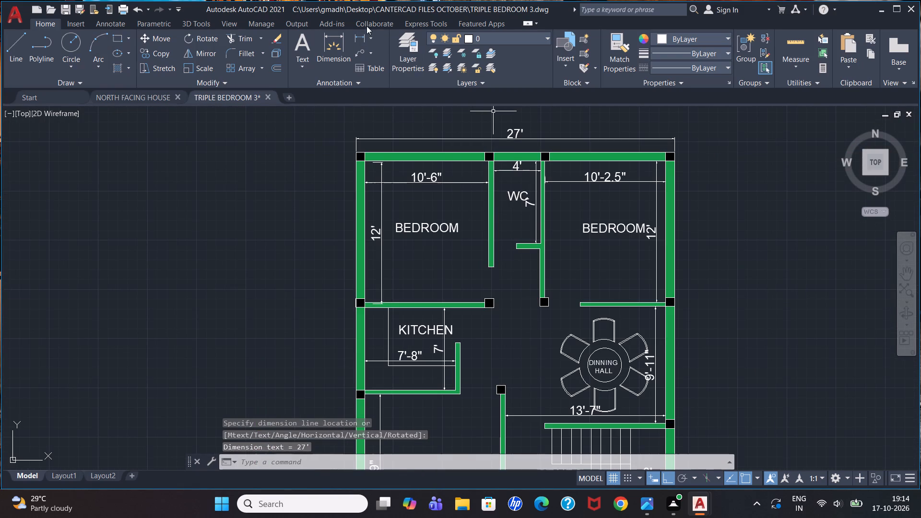
click(362, 40)
scroll(556, 196, down, 3)
scroll(624, 223, up, 3)
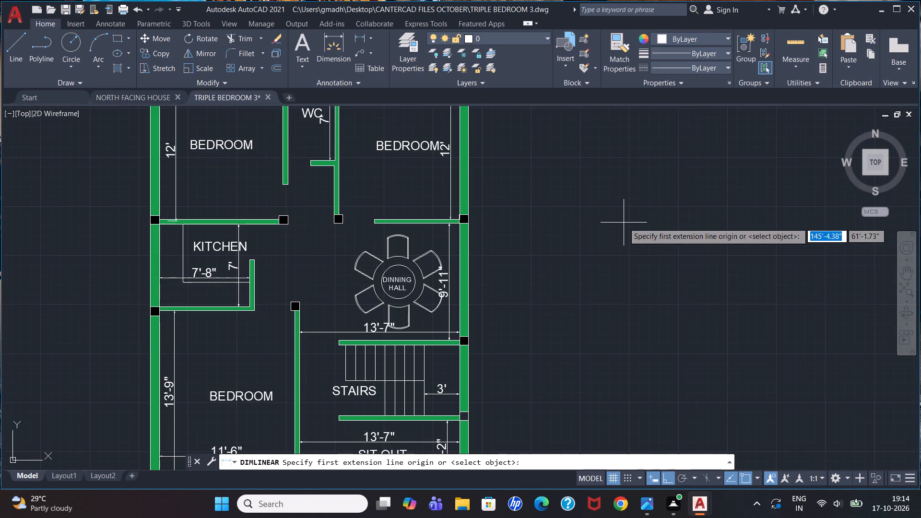
scroll(432, 140, down, 3)
scroll(450, 117, up, 3)
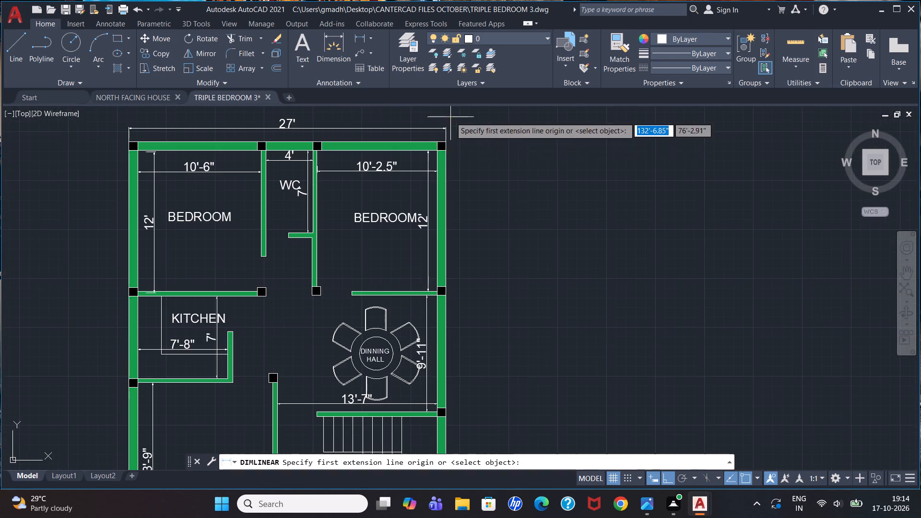
scroll(462, 146, up, 2)
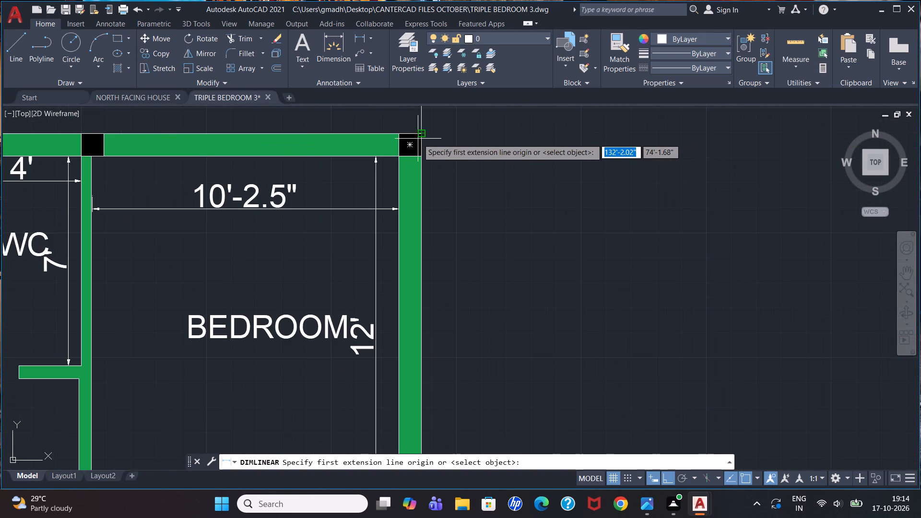
click(424, 136)
scroll(499, 188, down, 4)
scroll(490, 323, up, 1)
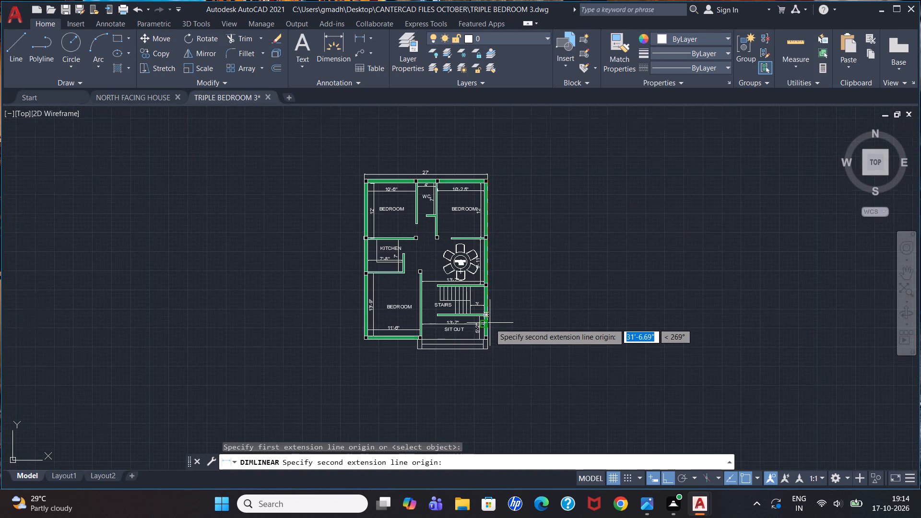
scroll(490, 323, up, 2)
click(483, 394)
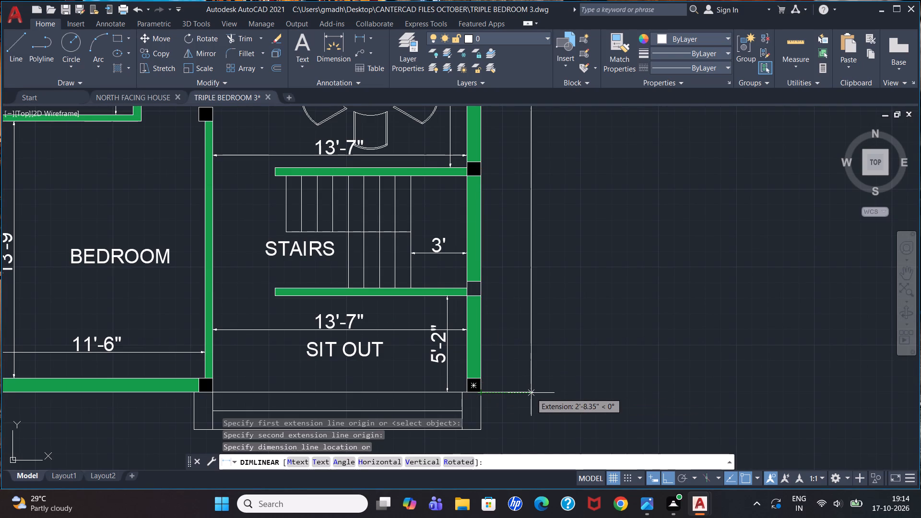
click(527, 388)
scroll(528, 355, down, 4)
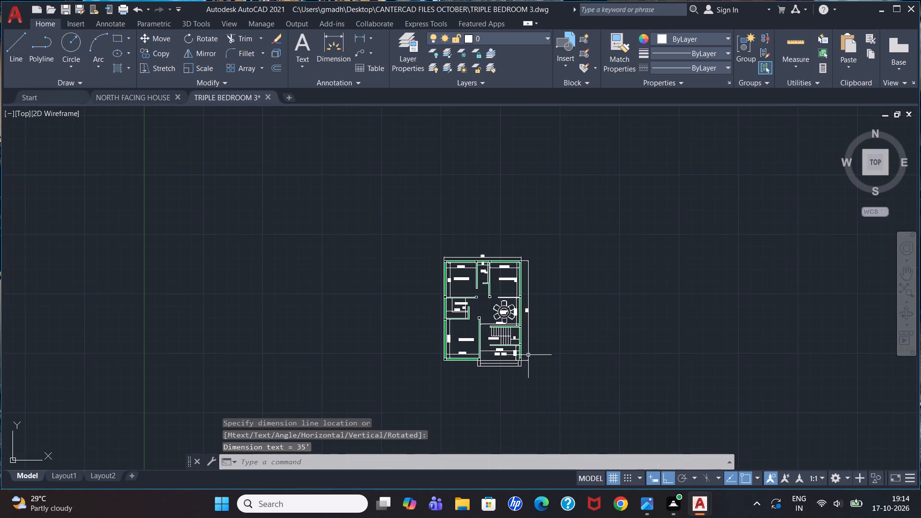
scroll(528, 325, up, 2)
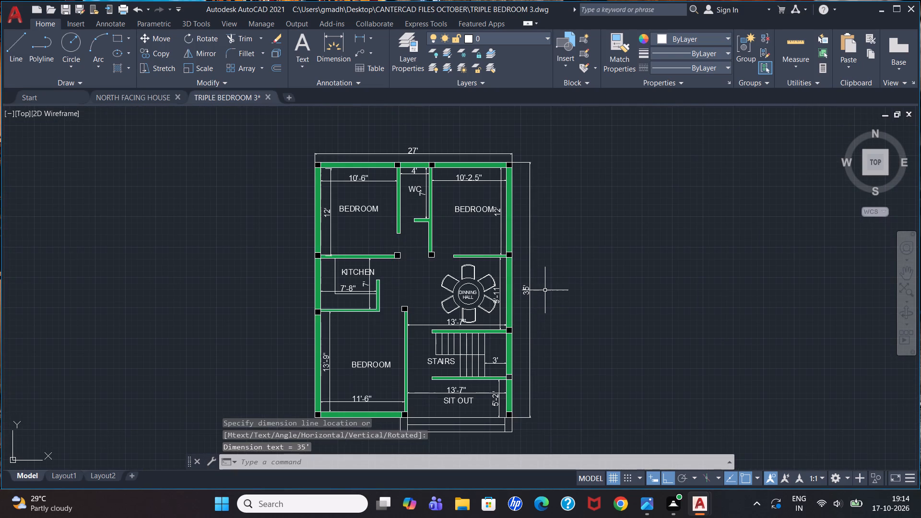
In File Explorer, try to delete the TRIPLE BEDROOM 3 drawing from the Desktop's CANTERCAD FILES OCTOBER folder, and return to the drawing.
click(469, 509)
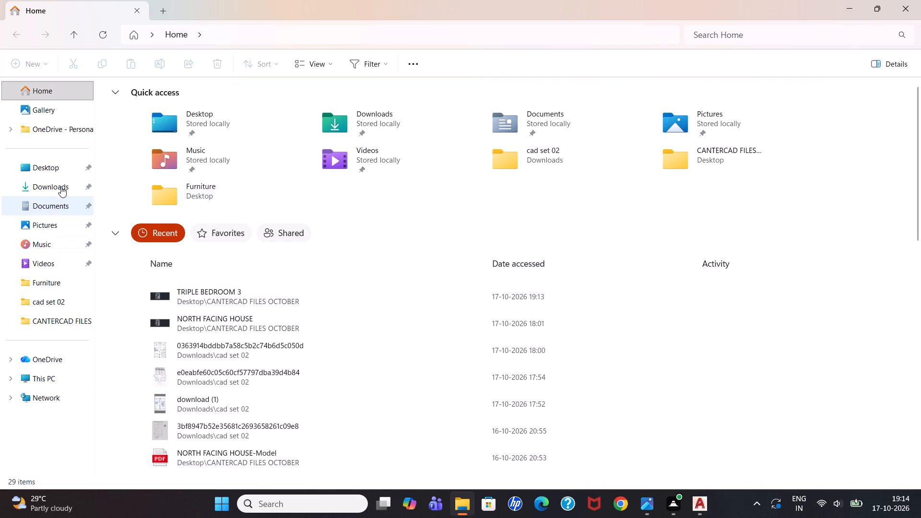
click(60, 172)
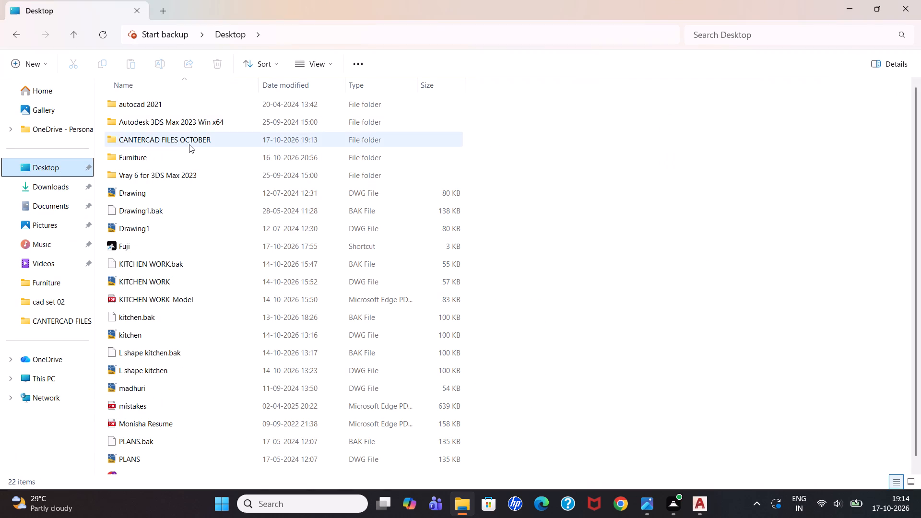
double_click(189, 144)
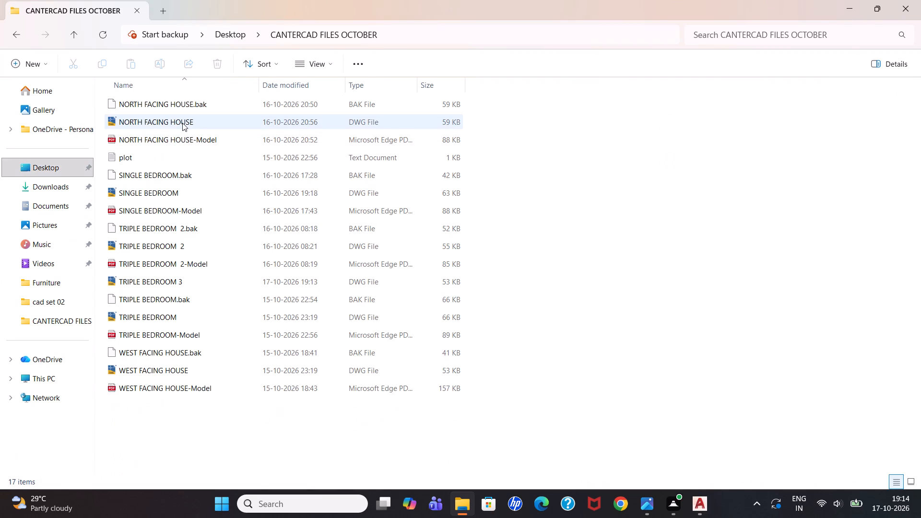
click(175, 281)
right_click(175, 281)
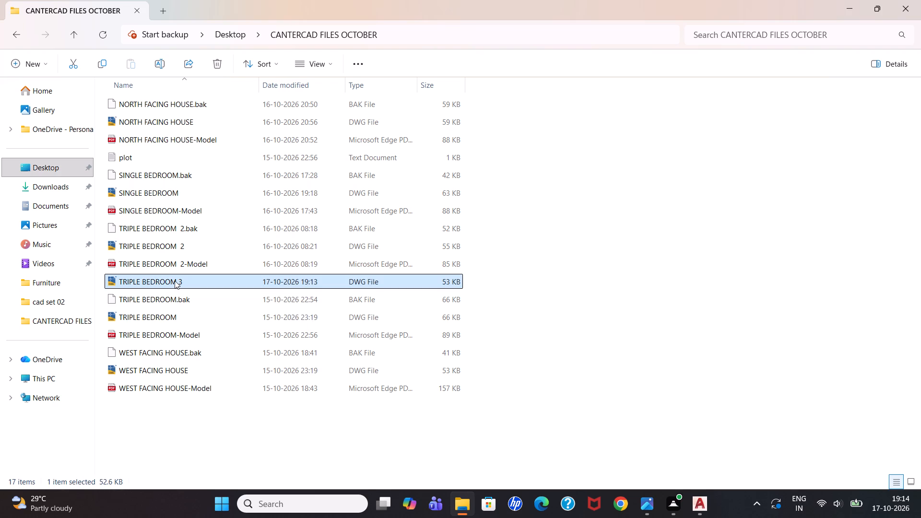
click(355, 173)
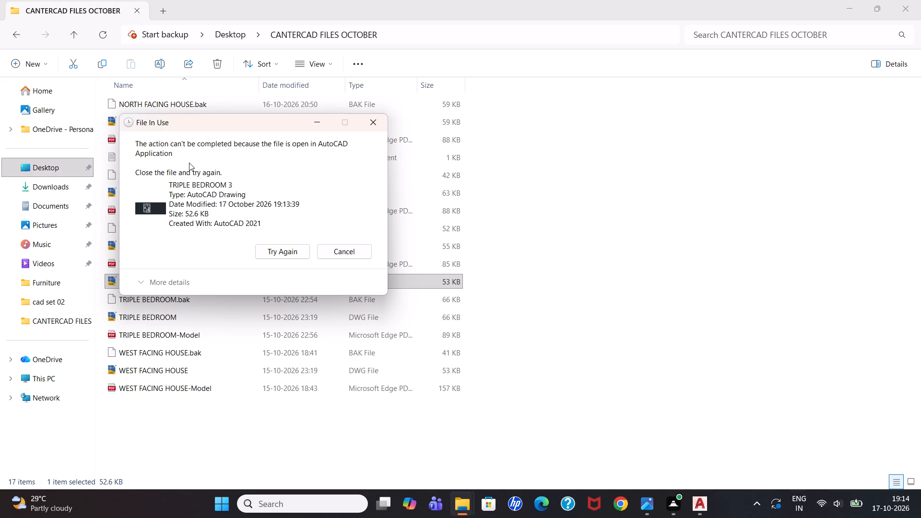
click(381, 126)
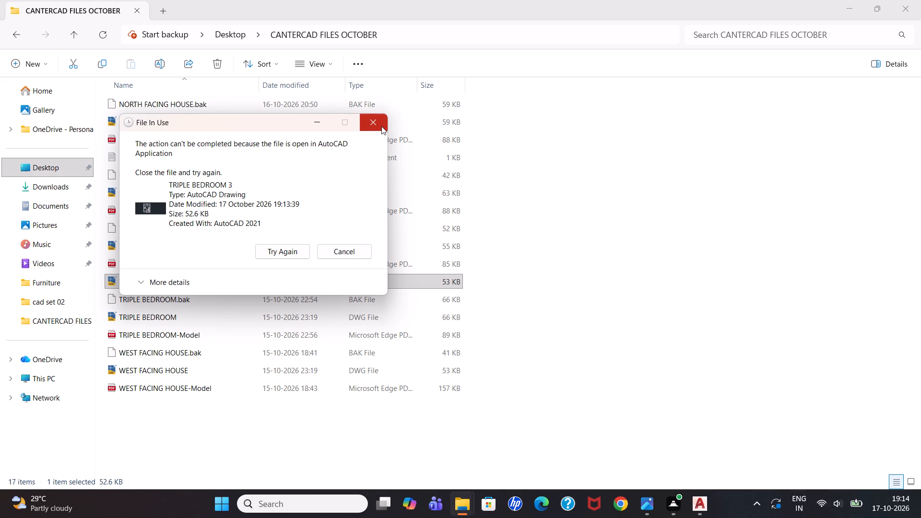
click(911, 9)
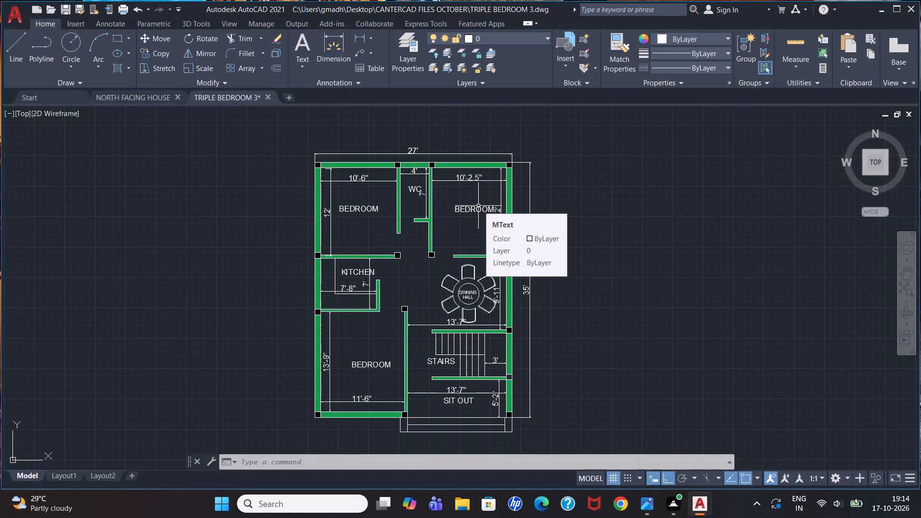
Save the dimensioned drawing, including a Save As under TRIPLE BEDROOM 3 in CANTERCAD FILES OCTOBER that replaces the existing file.
key(ctrl+s)
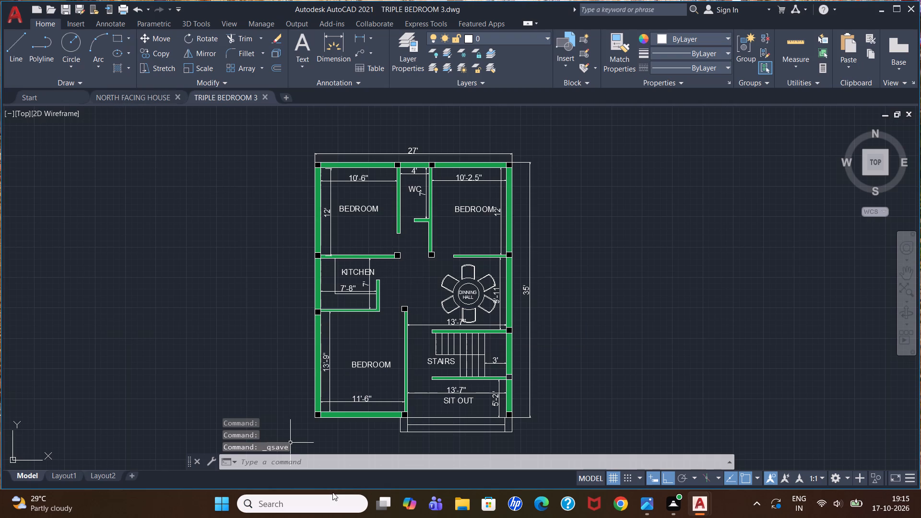
click(10, 12)
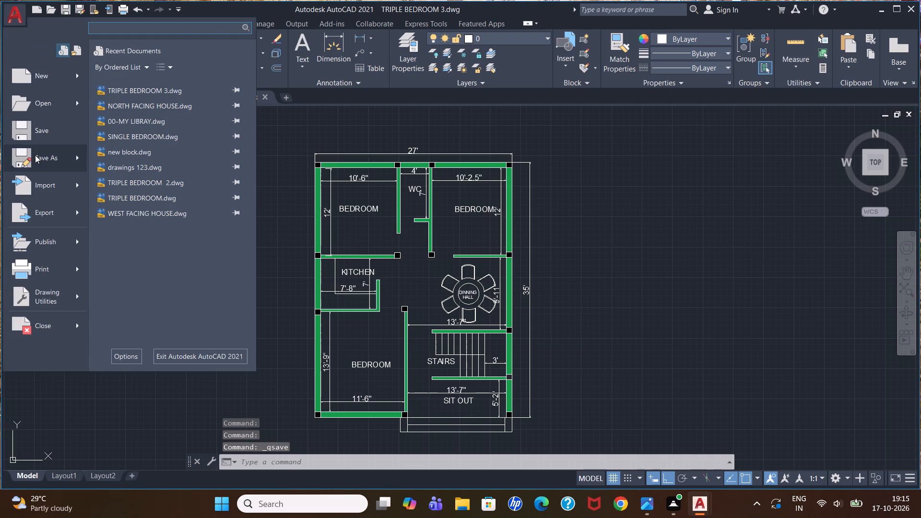
click(35, 157)
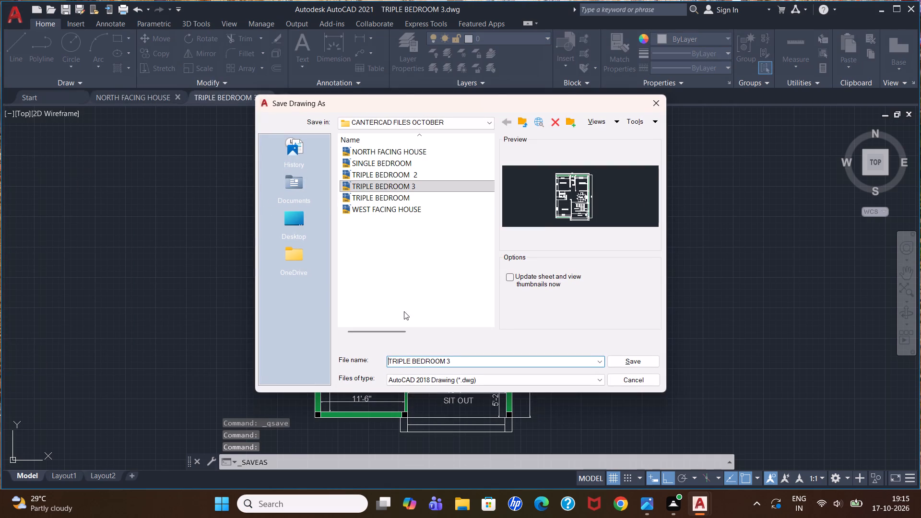
click(616, 362)
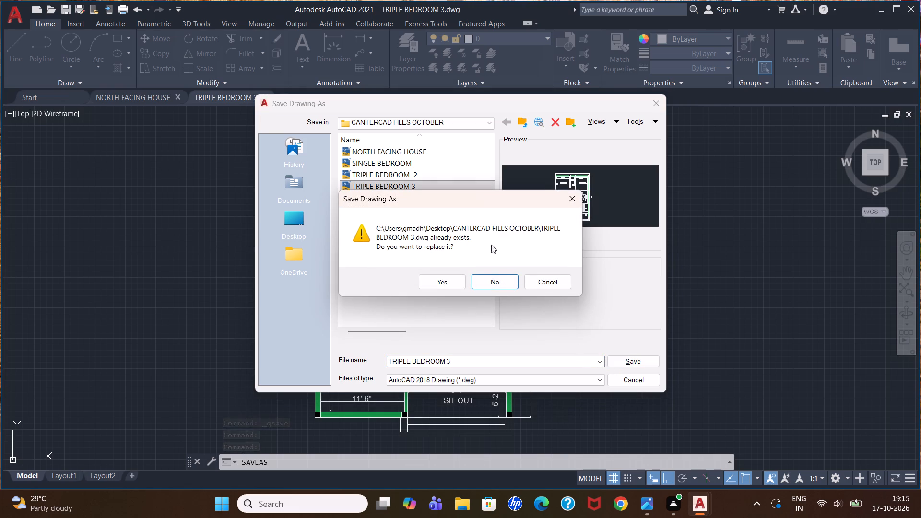
click(445, 281)
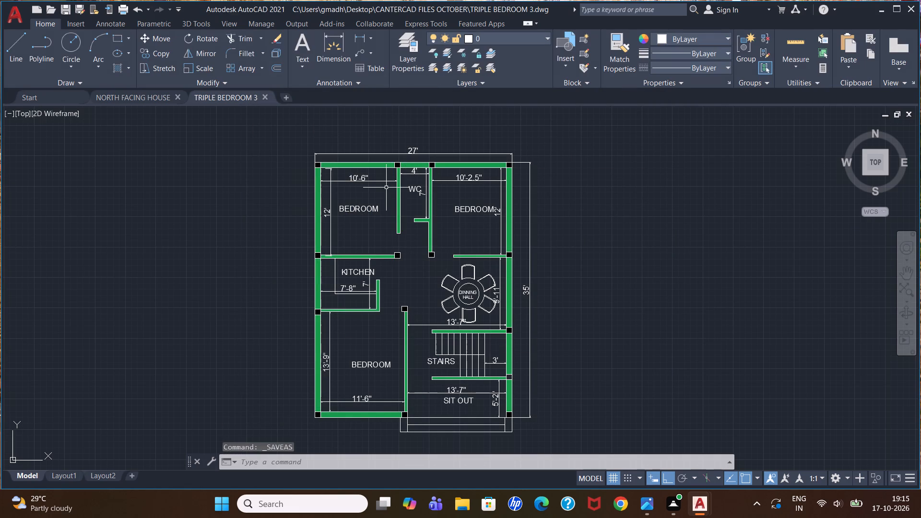
Set up a plot of the floor plan with DWG To PDF.pc3 as the plotter.
key(ctrl+p)
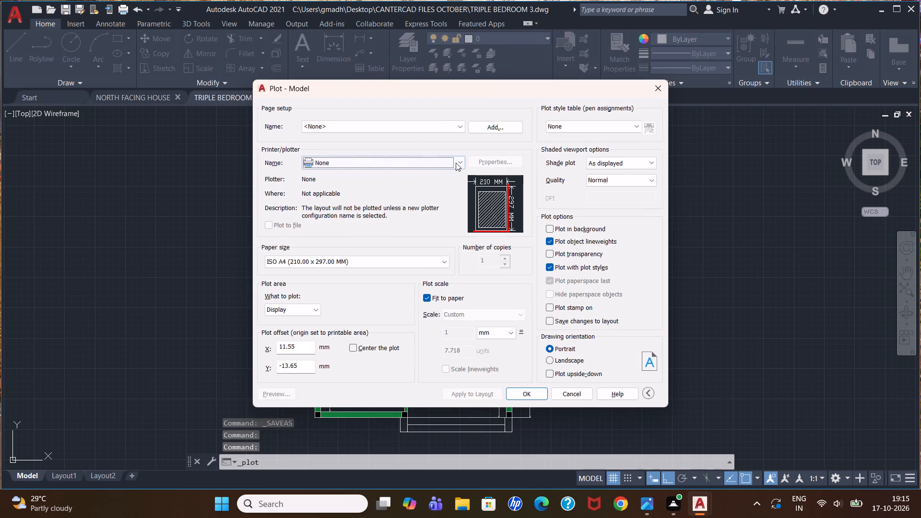
click(459, 162)
click(401, 300)
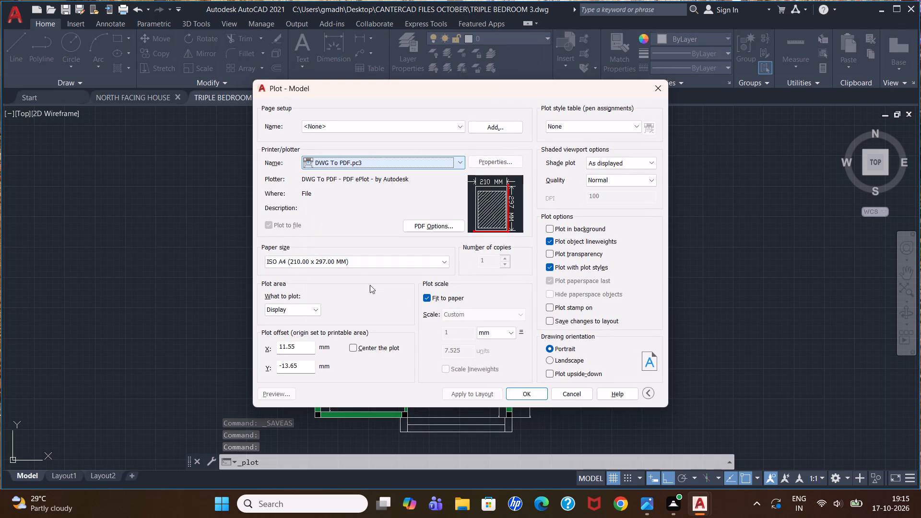
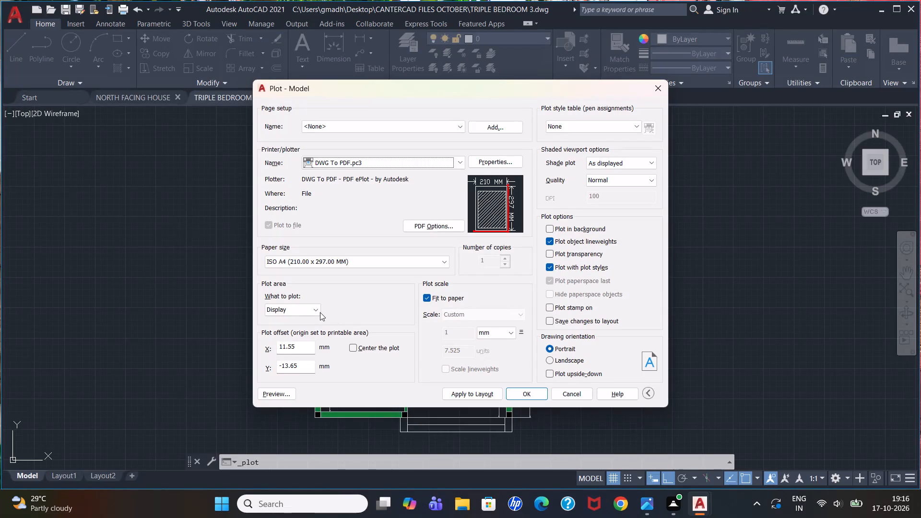
Set the plot area to a window enclosing the whole floor plan with its outer dimensions.
click(318, 311)
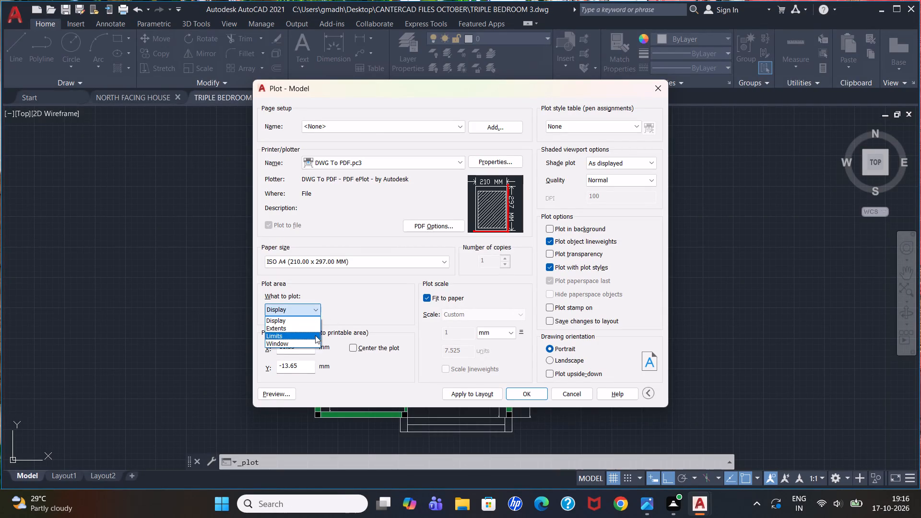
click(315, 344)
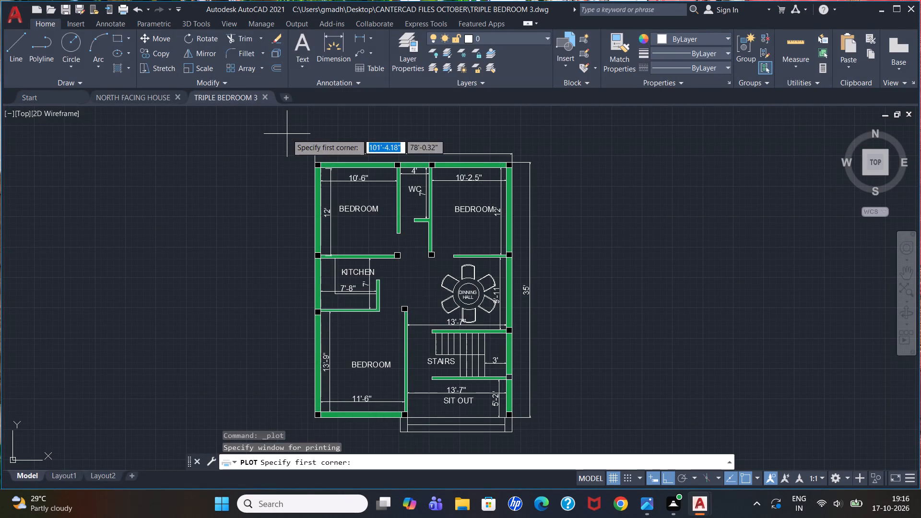
click(265, 117)
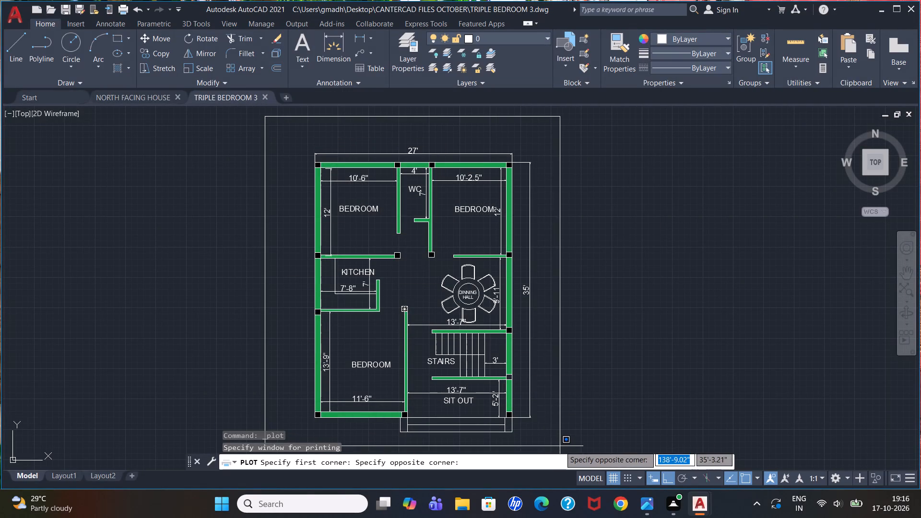
click(560, 446)
Set the PDF raster image quality to 4800 dpi, applying the change to the current plot only.
click(449, 226)
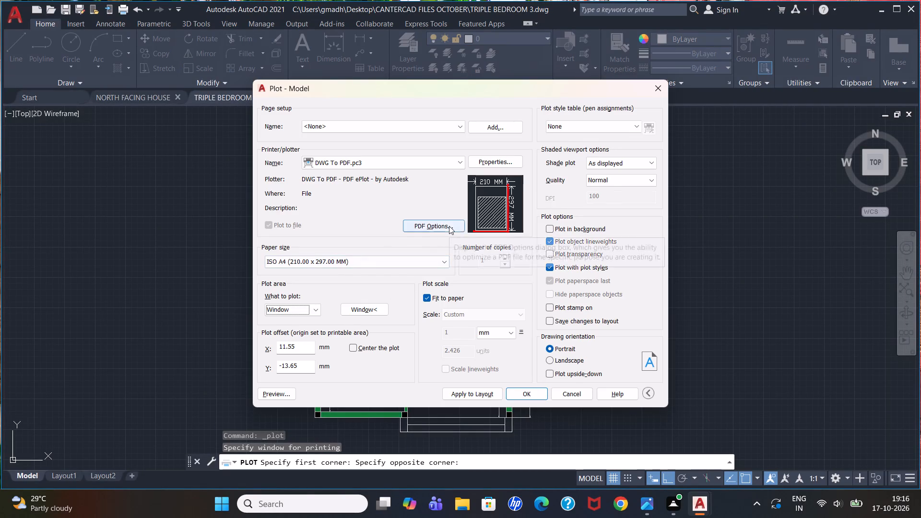
click(457, 219)
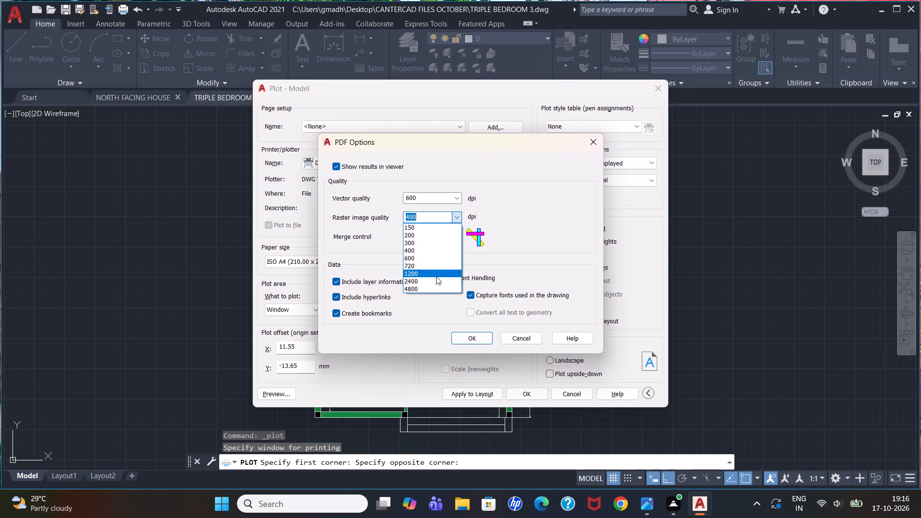
click(432, 292)
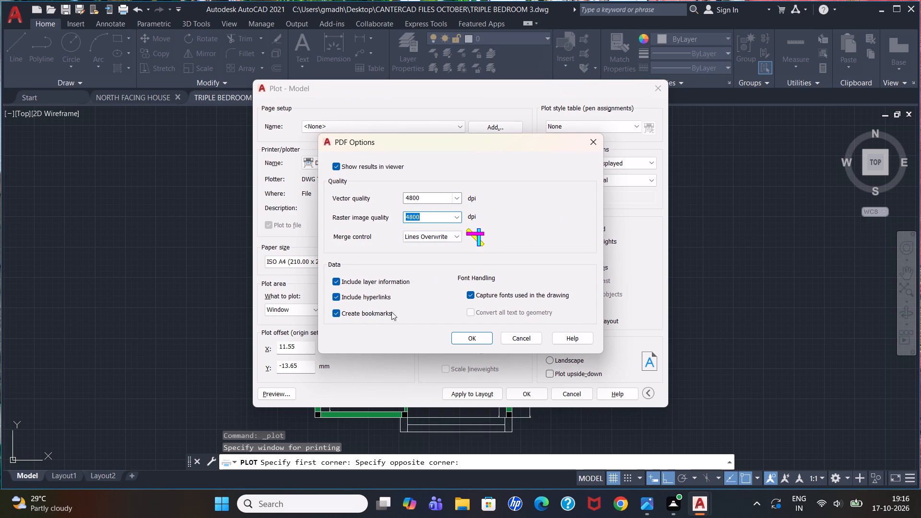
click(474, 341)
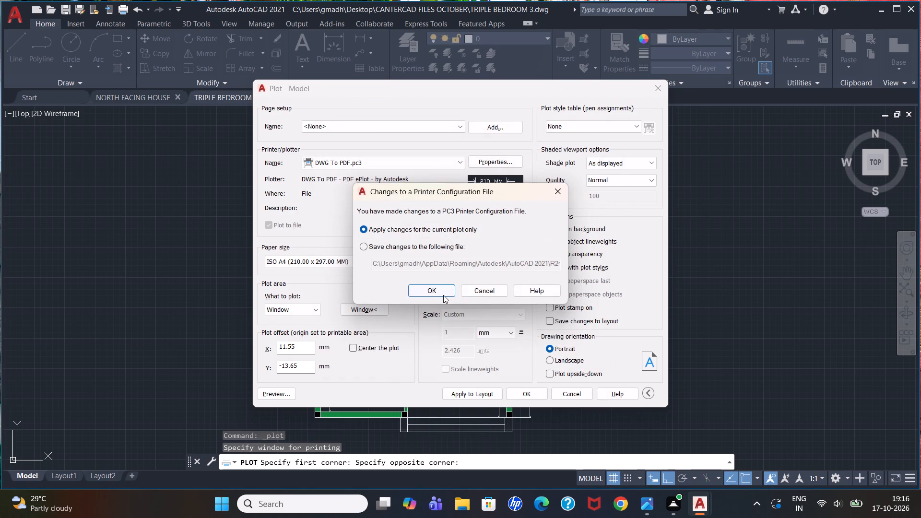
click(443, 295)
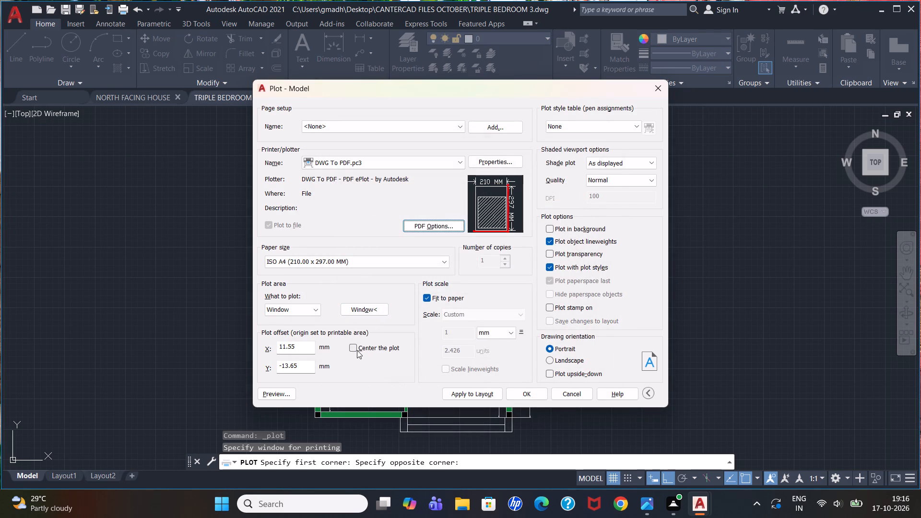
Center the plot on the ISO A4 sheet and check it in the plot preview.
click(354, 347)
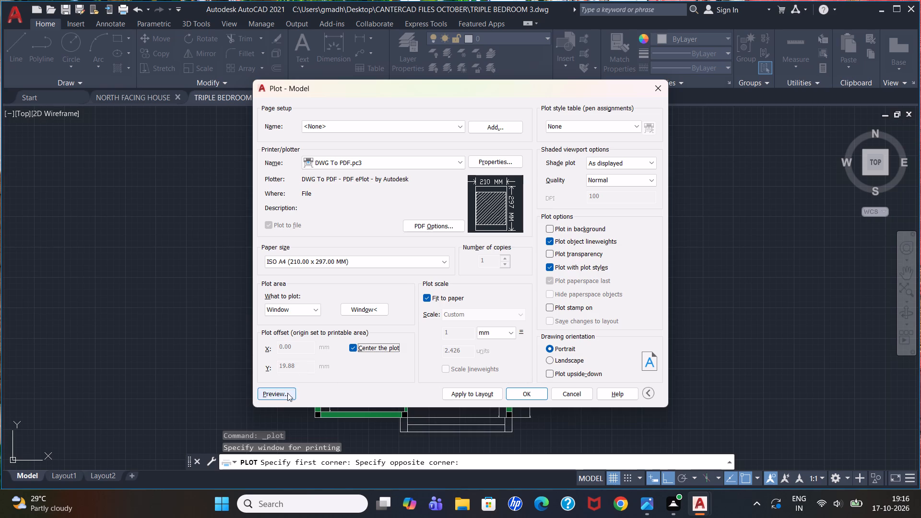
click(287, 393)
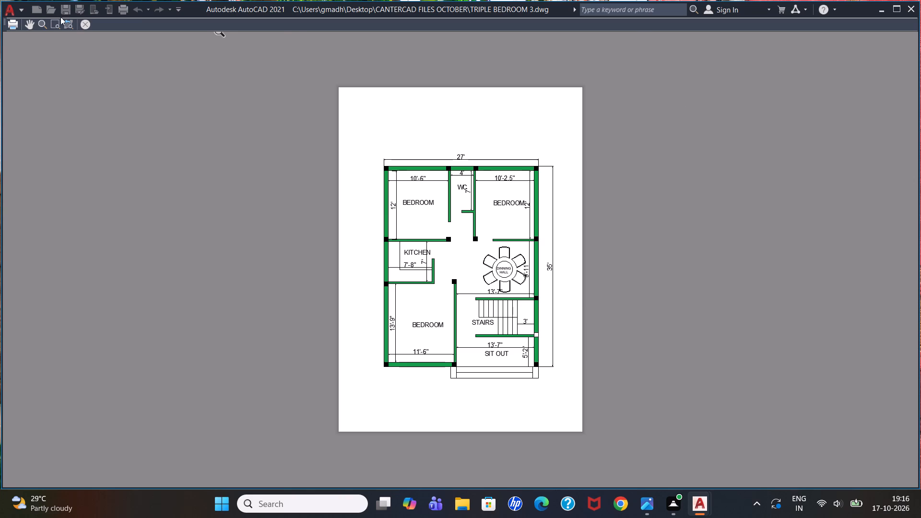
click(82, 25)
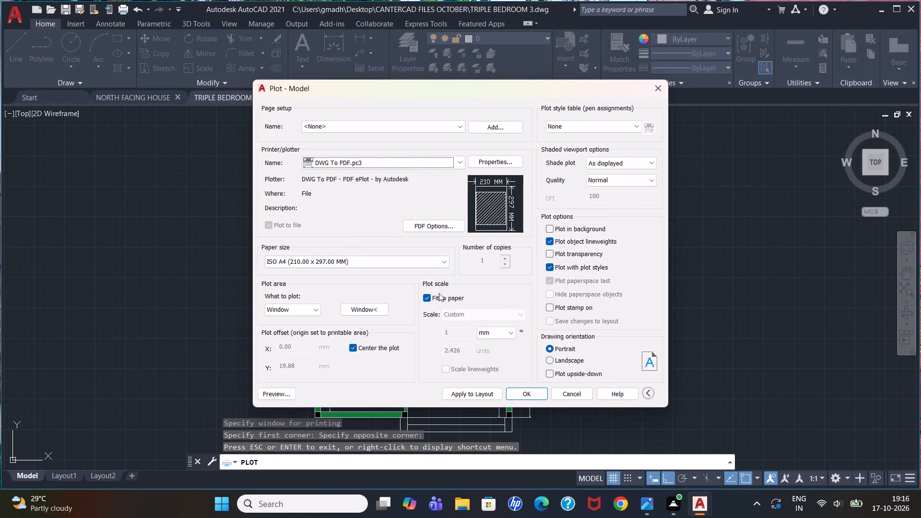
Assign the acad.ctb plot style table to all layouts.
click(610, 127)
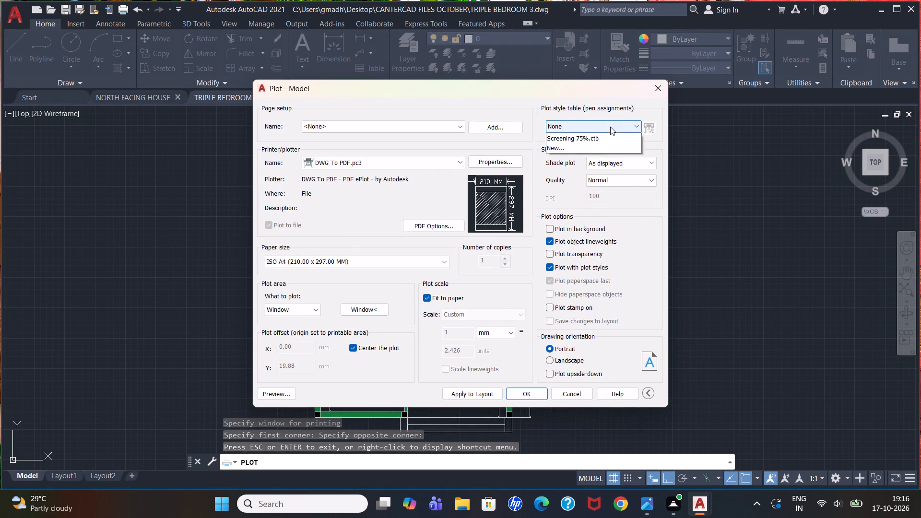
click(593, 150)
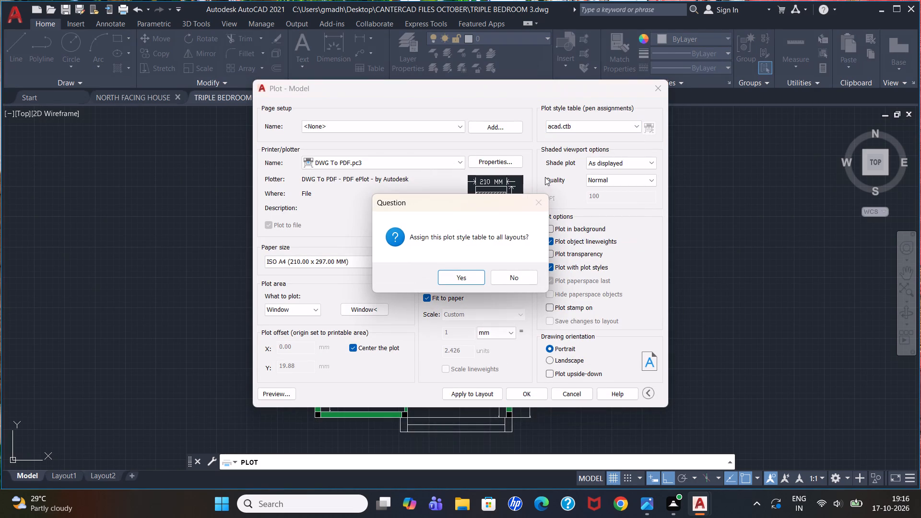
click(470, 279)
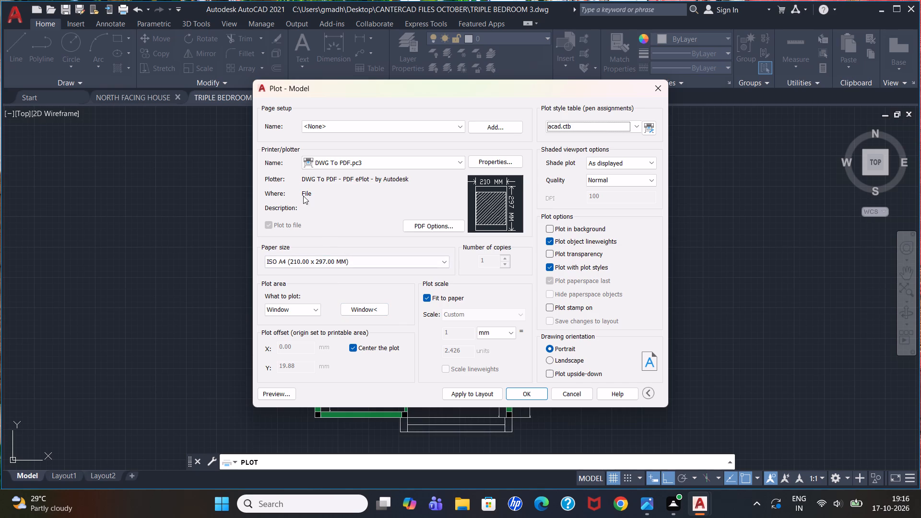
Plot the floor plan to TRIPLE BEDROOM 3-Model.pdf in the Desktop's CANTERCAD FILES OCTOBER folder.
click(521, 392)
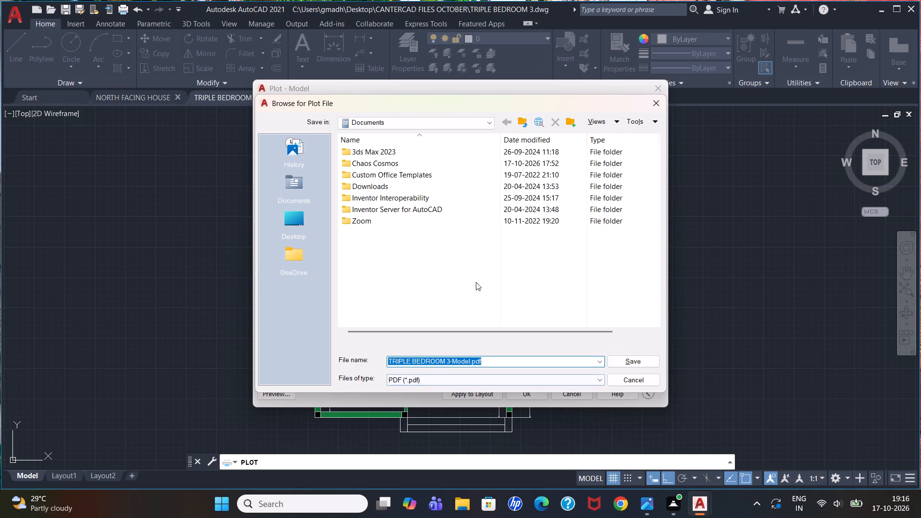
click(298, 232)
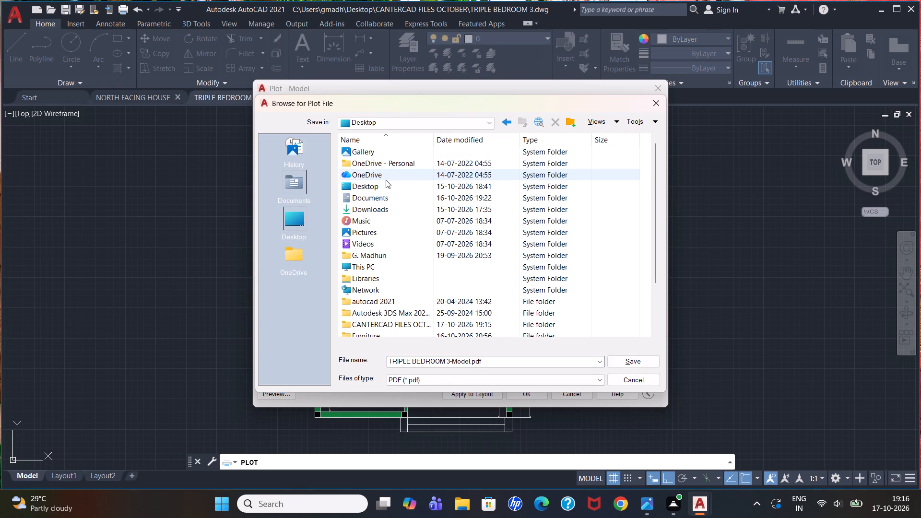
double_click(373, 324)
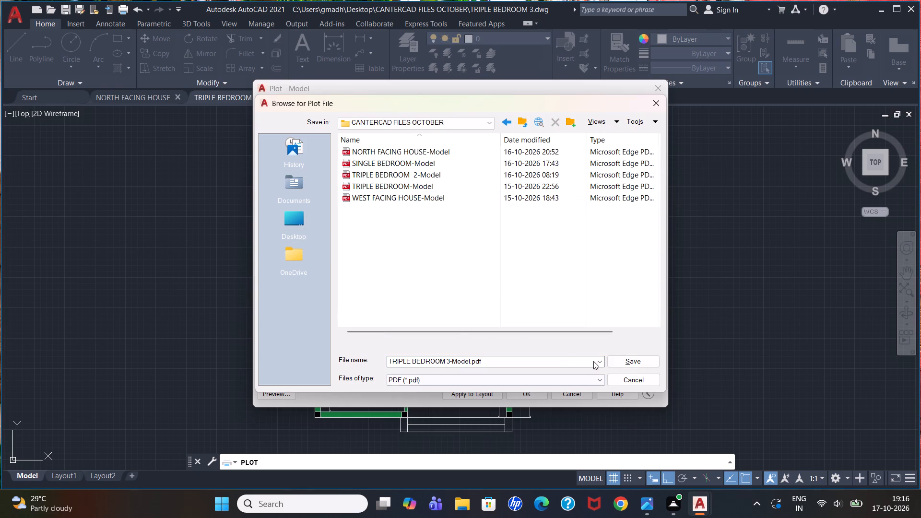
click(621, 365)
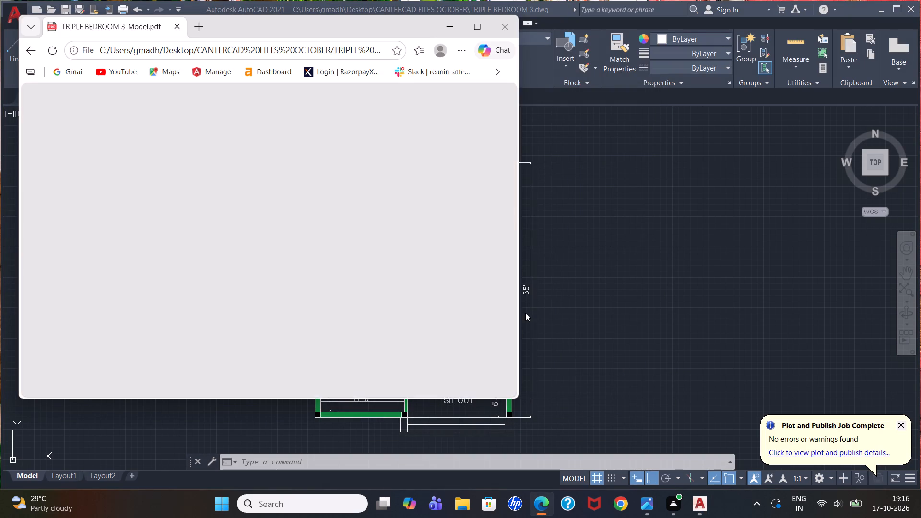
Look over the plotted floor plan PDF in Microsoft Edge and close it.
scroll(360, 272, down, 6)
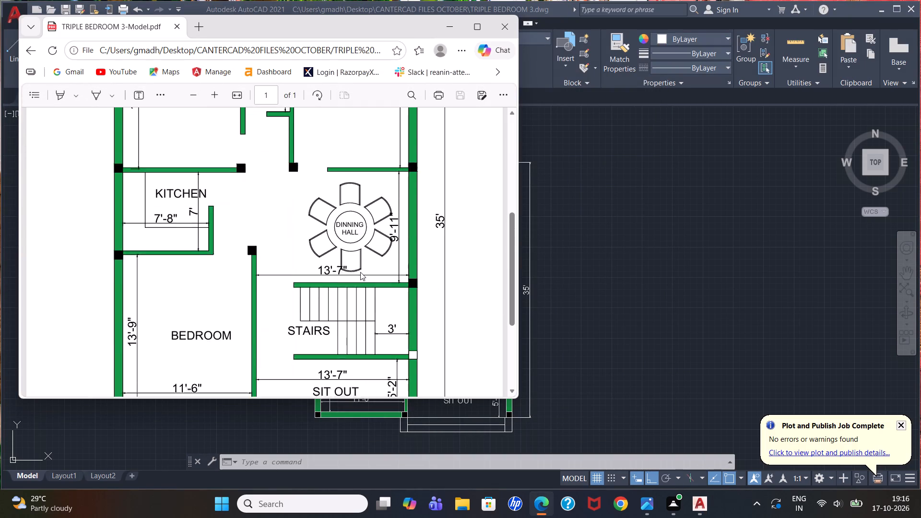
scroll(360, 272, down, 1)
scroll(360, 272, up, 5)
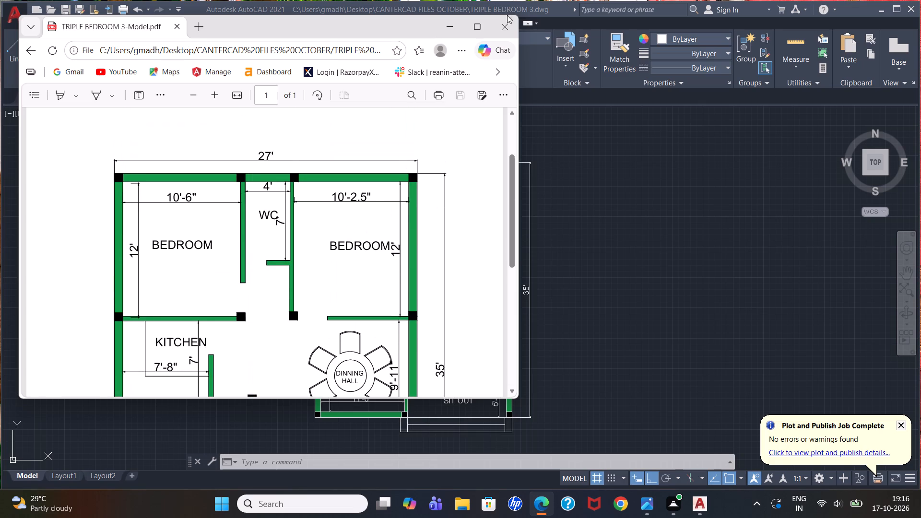
click(507, 23)
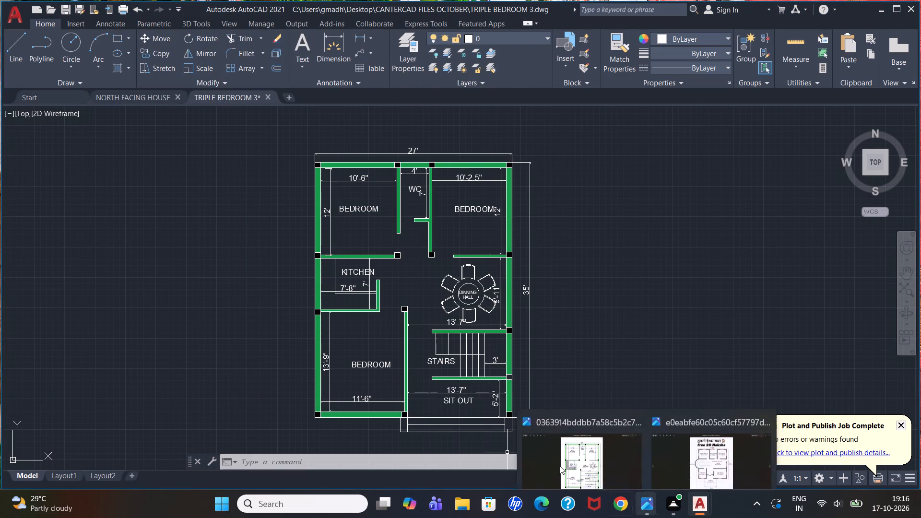
Turn off command logging with LOGFILEOFF.
click(341, 463)
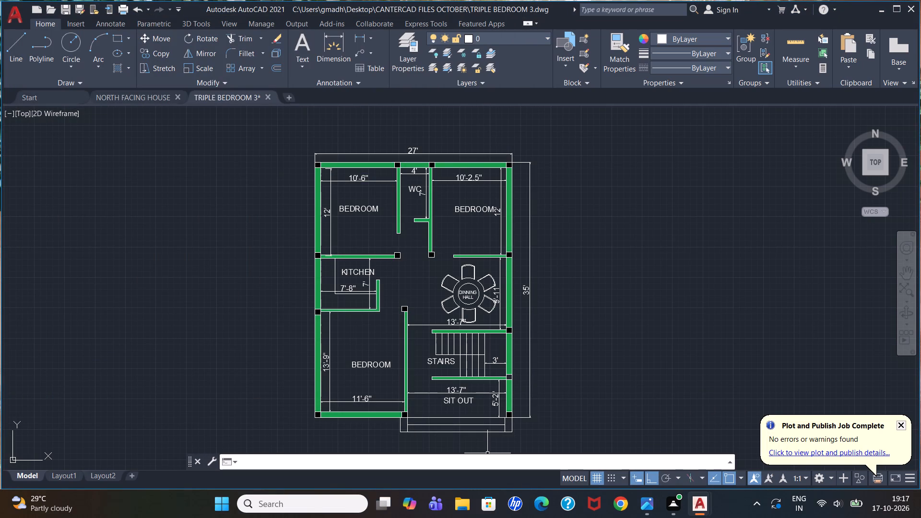
text(LOGFILEOFF)
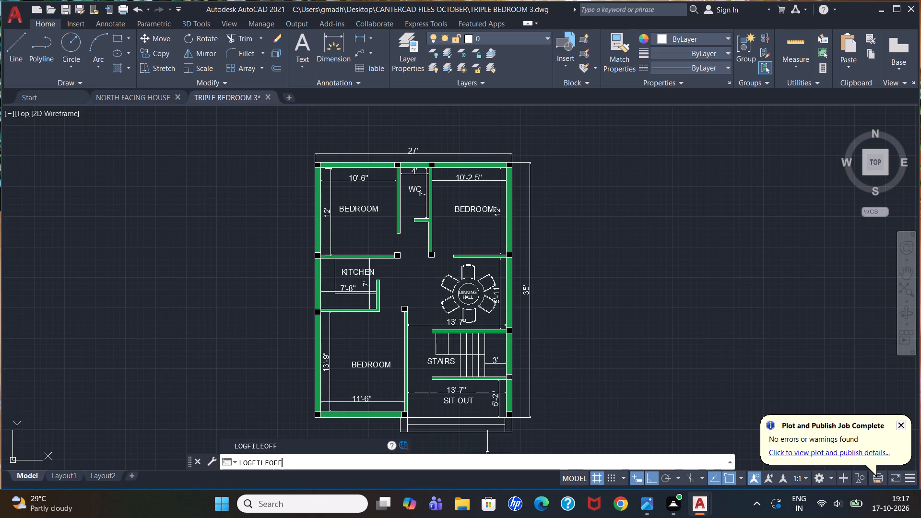
key(Return)
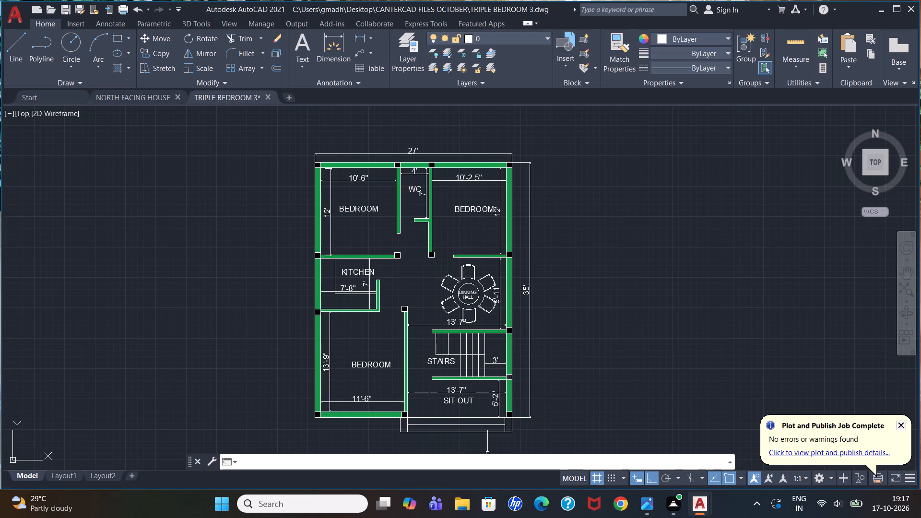